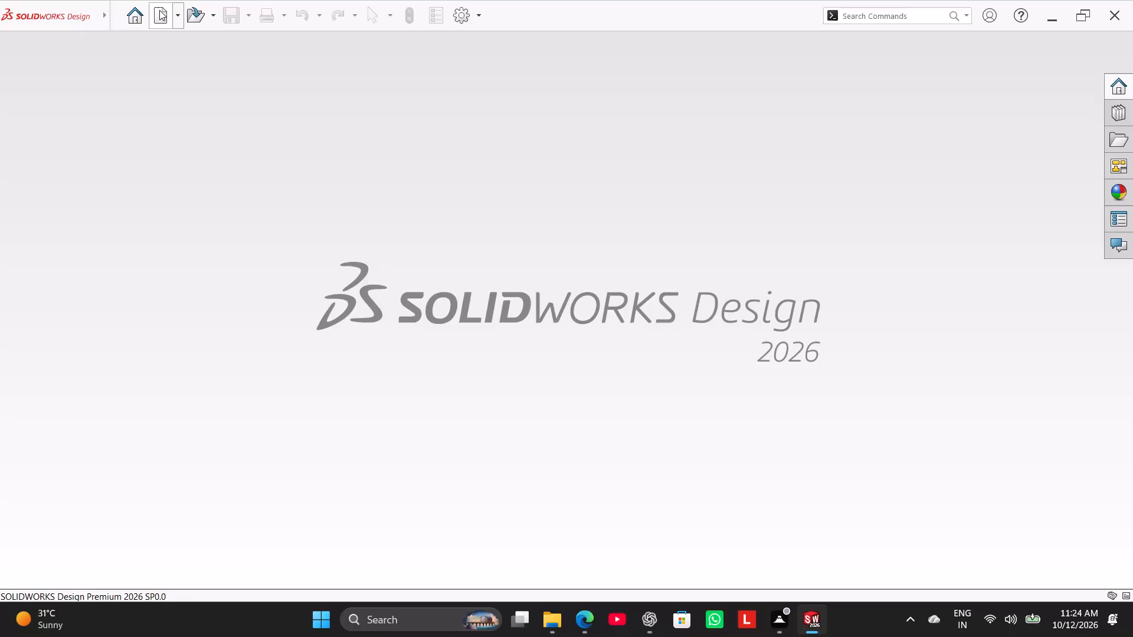
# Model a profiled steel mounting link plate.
# Create a new part document.
pyautogui.click(159, 10)
pyautogui.click(303, 302)
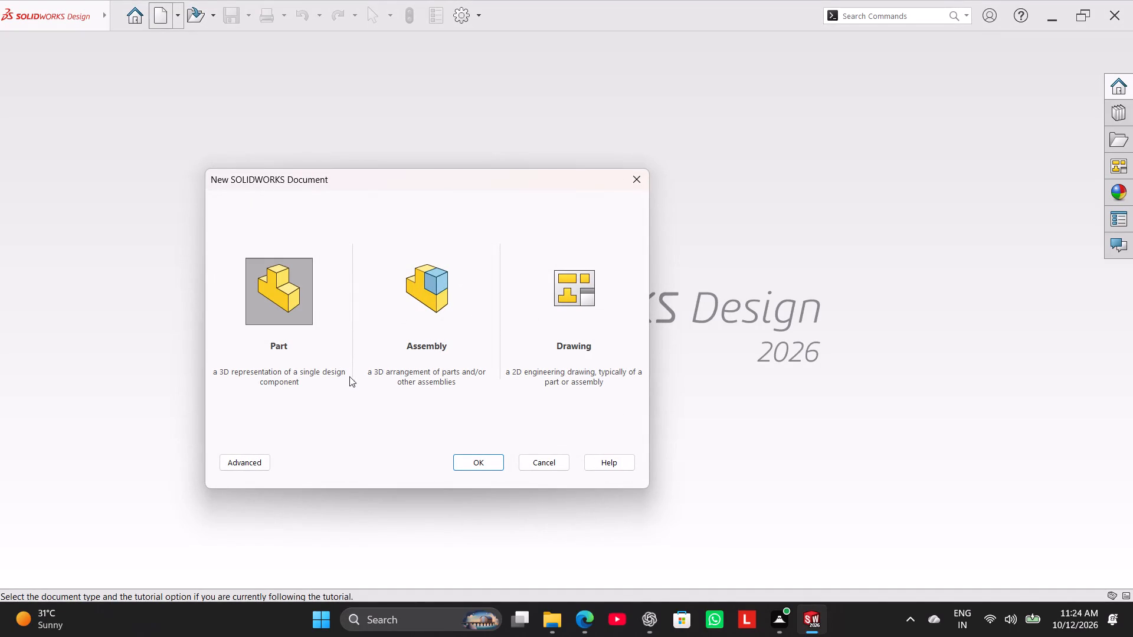
pyautogui.click(473, 454)
pyautogui.click(479, 457)
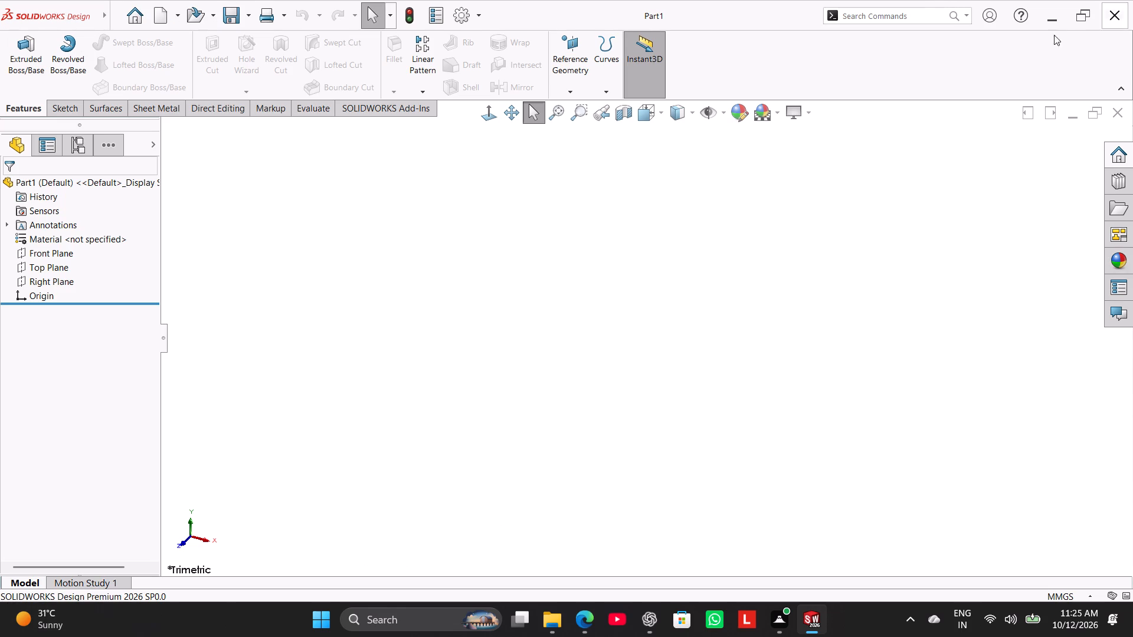
# Open a new sketch on the Top Plane.
pyautogui.click(72, 111)
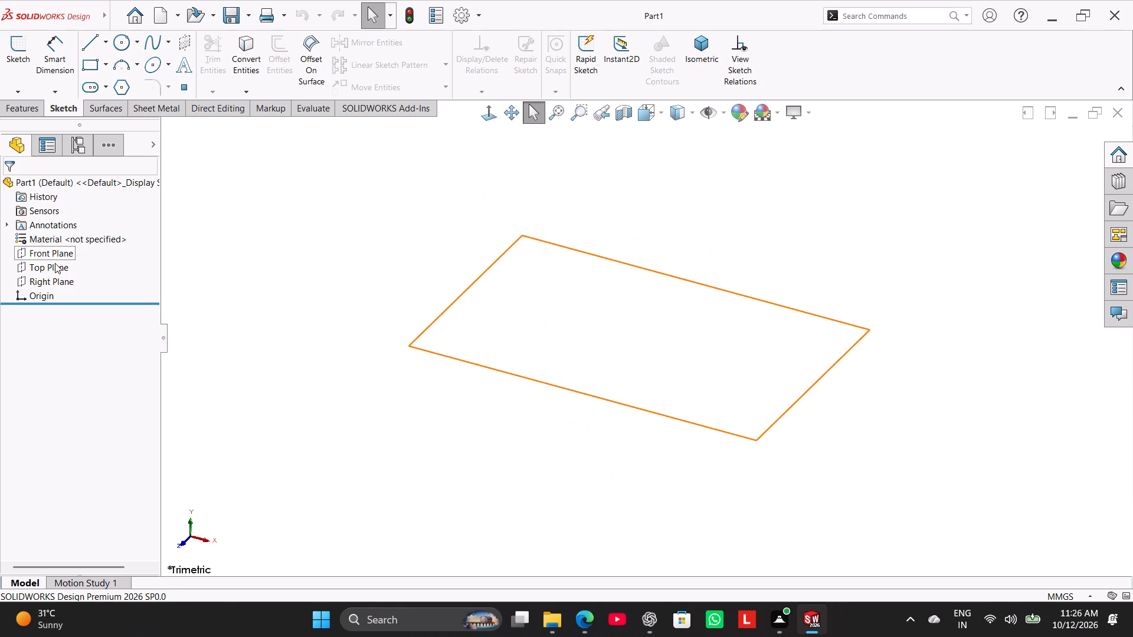
pyautogui.click(55, 263)
pyautogui.click(77, 247)
pyautogui.click(309, 253)
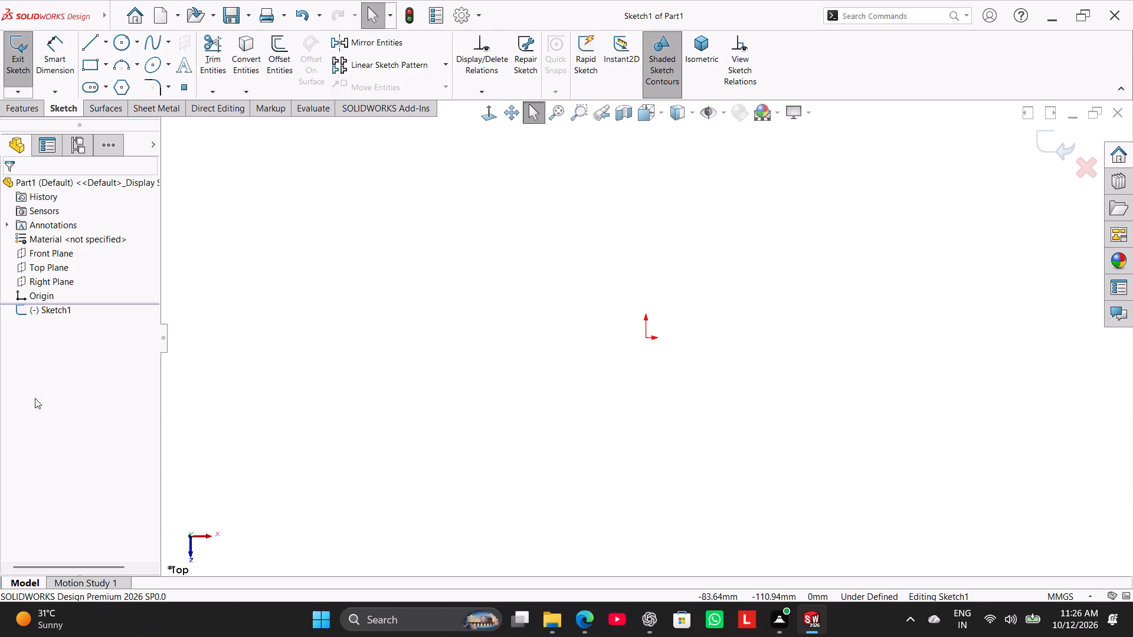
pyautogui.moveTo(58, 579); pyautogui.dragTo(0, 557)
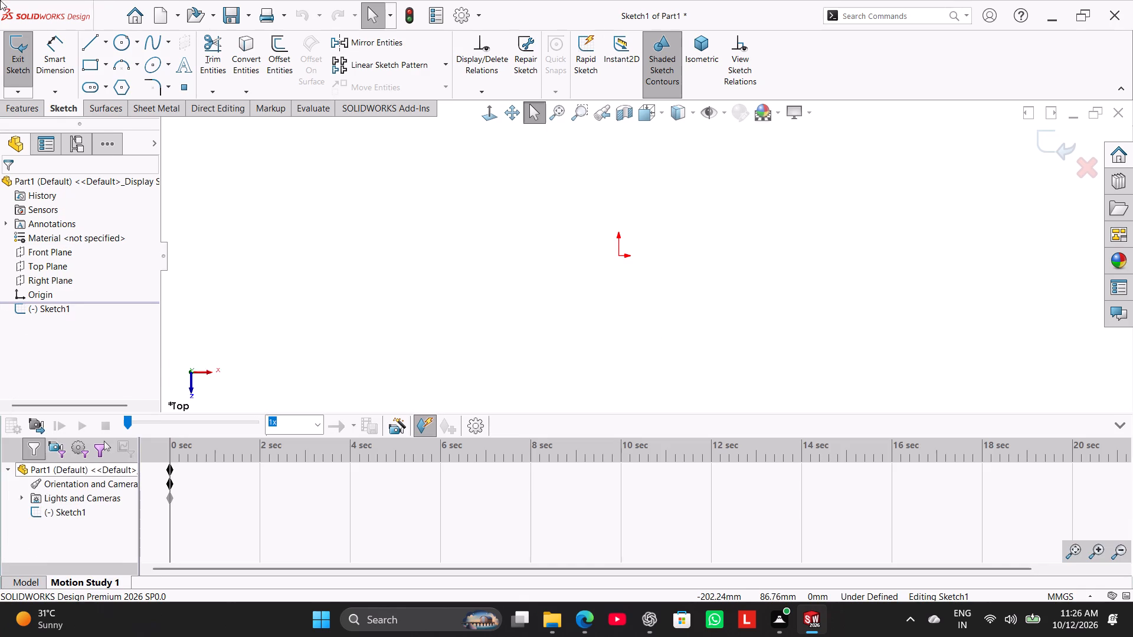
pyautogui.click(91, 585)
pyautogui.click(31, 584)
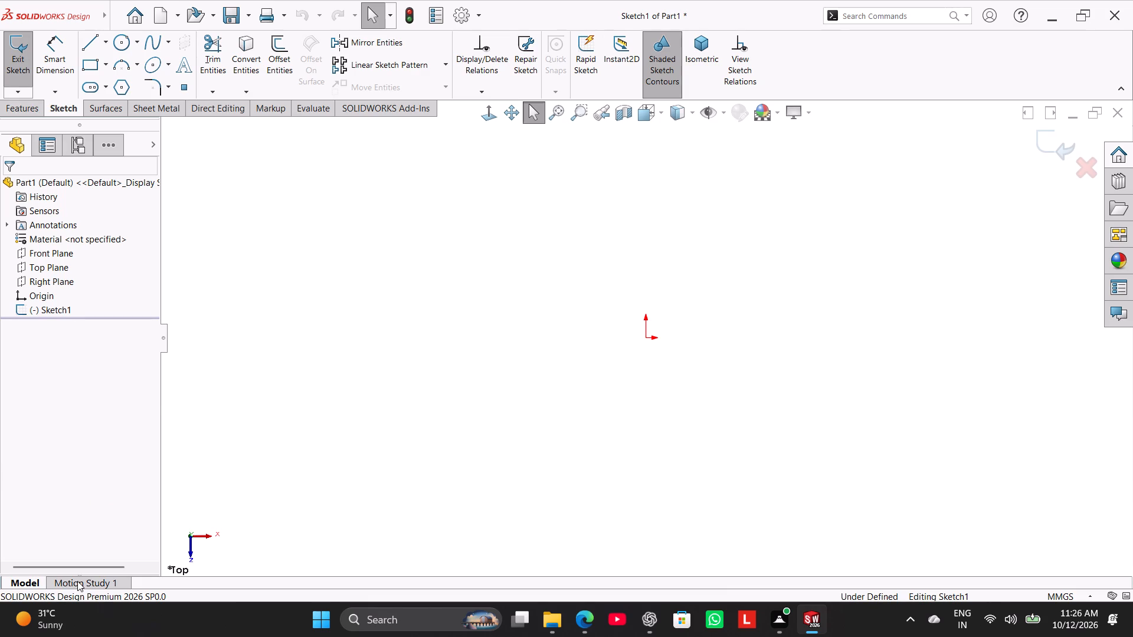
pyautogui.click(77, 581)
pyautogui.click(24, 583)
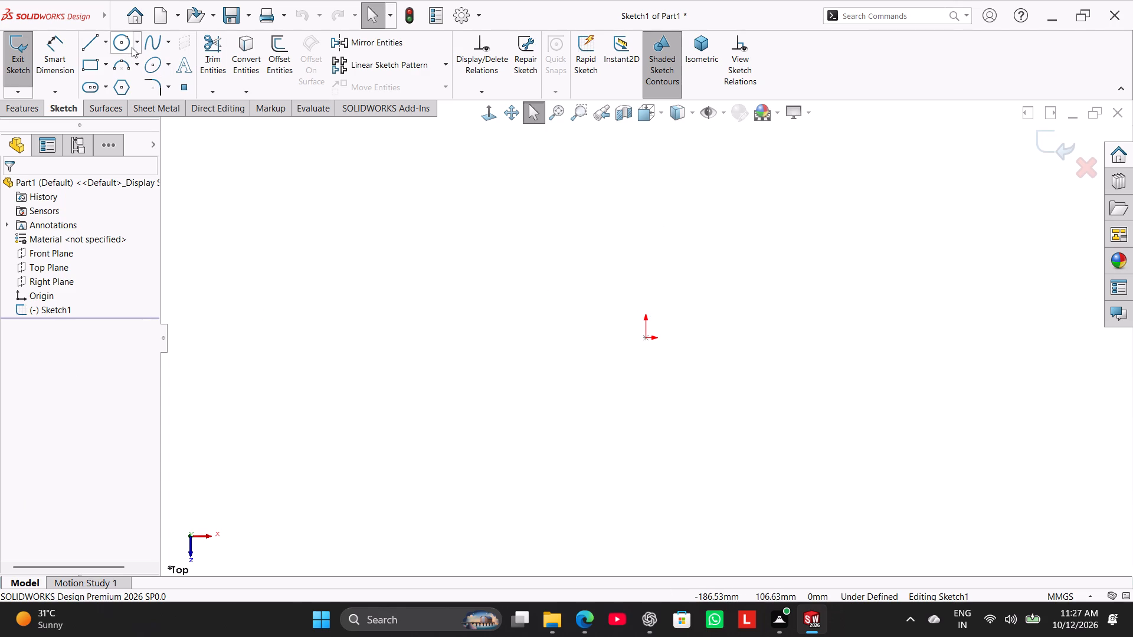
# Sketch a horizontal construction centerline about 335 mm long passing through the origin.
pyautogui.click(106, 41)
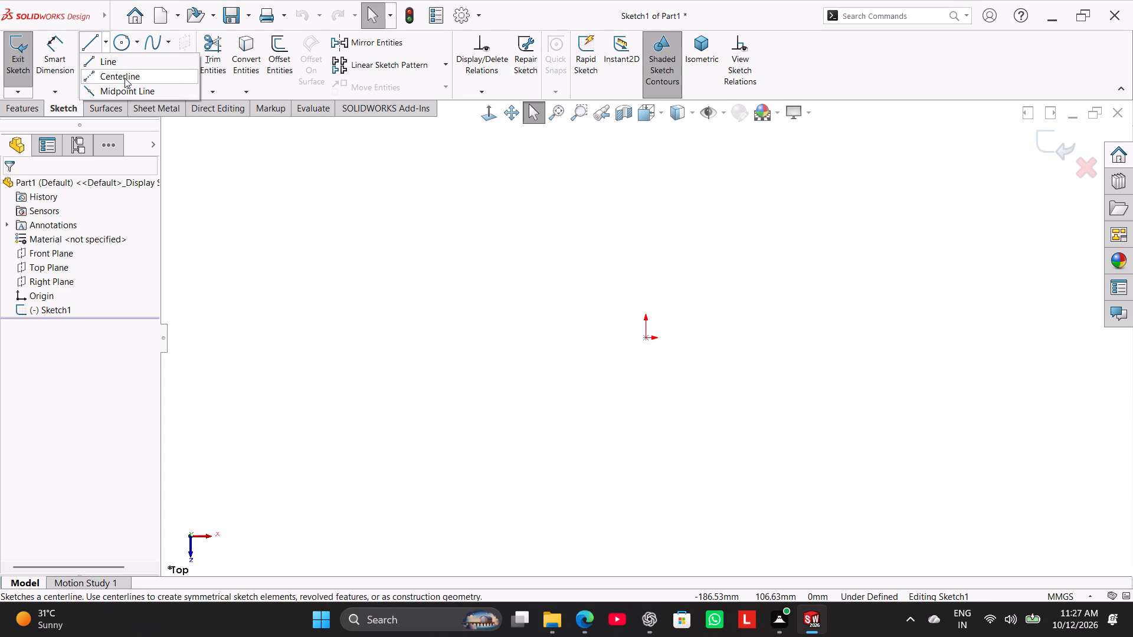
pyautogui.click(125, 76)
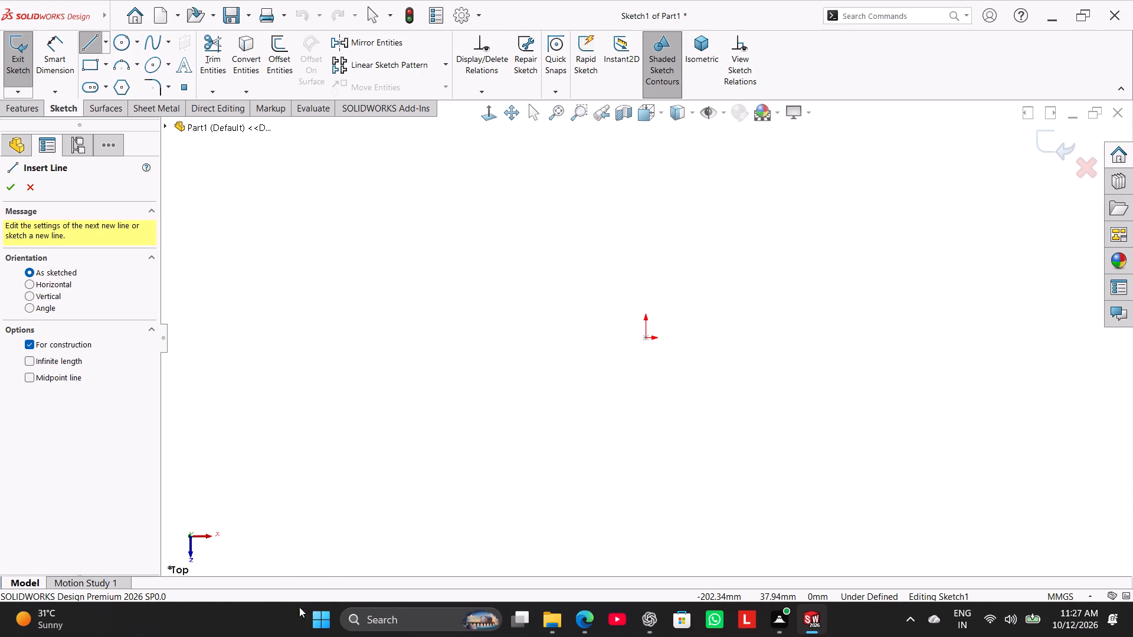
pyautogui.click(342, 336)
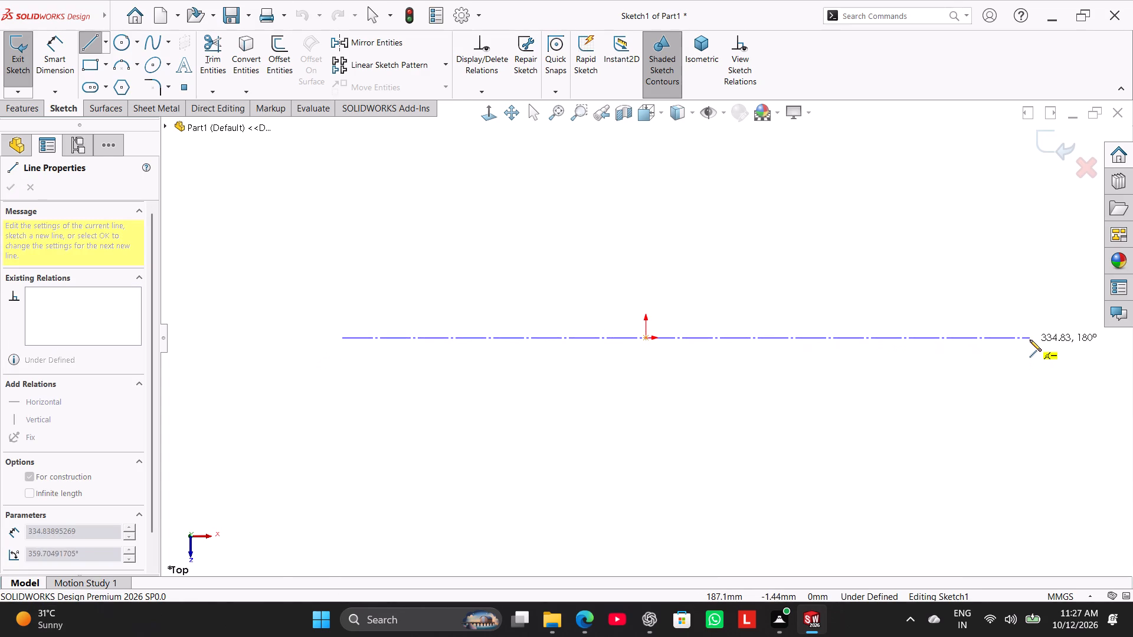
pyautogui.click(1030, 339)
pyautogui.rightClick(933, 290)
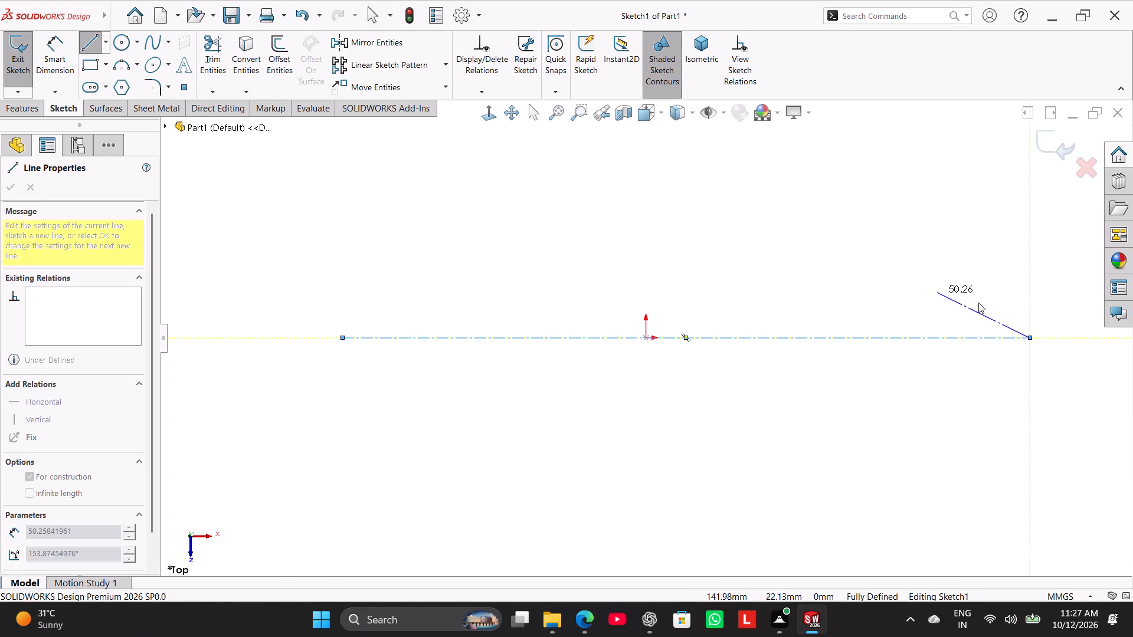
pyautogui.click(978, 303)
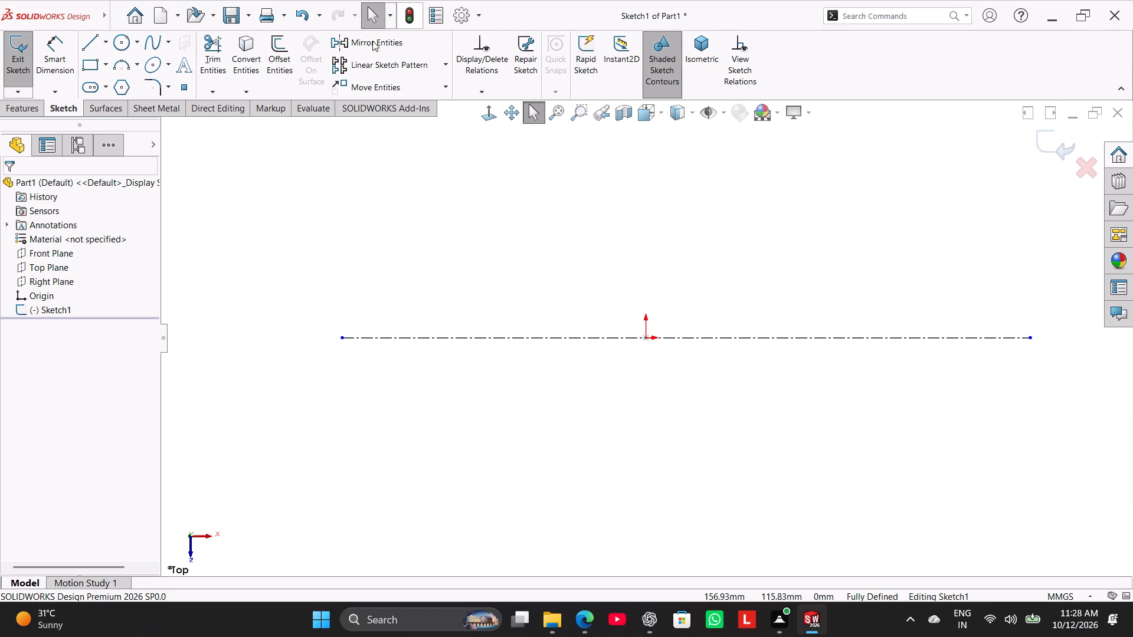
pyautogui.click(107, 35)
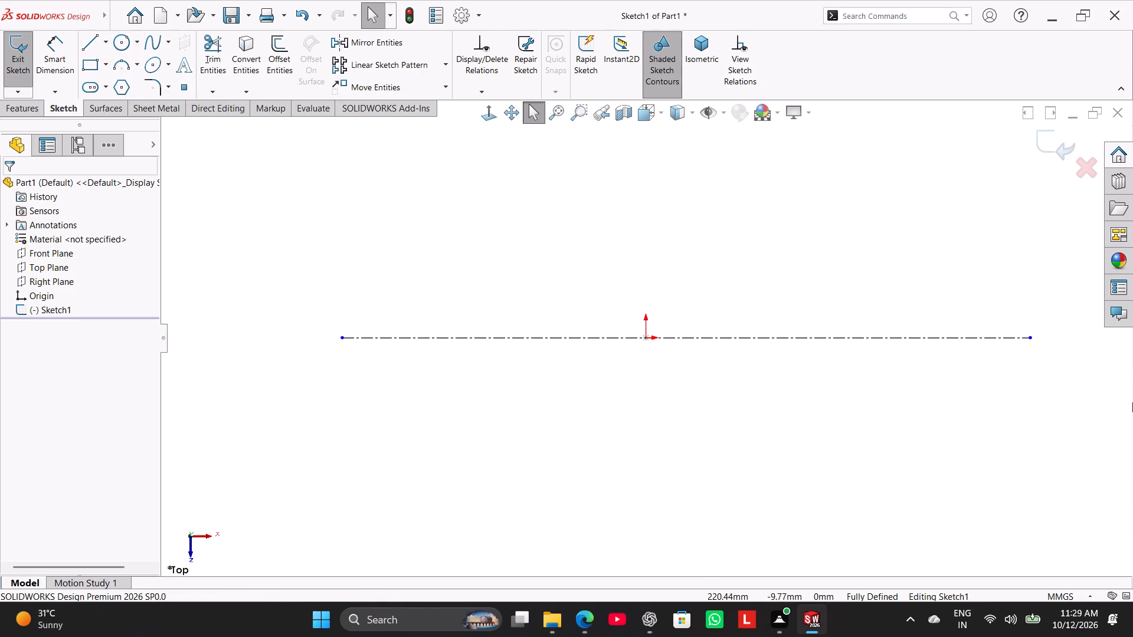
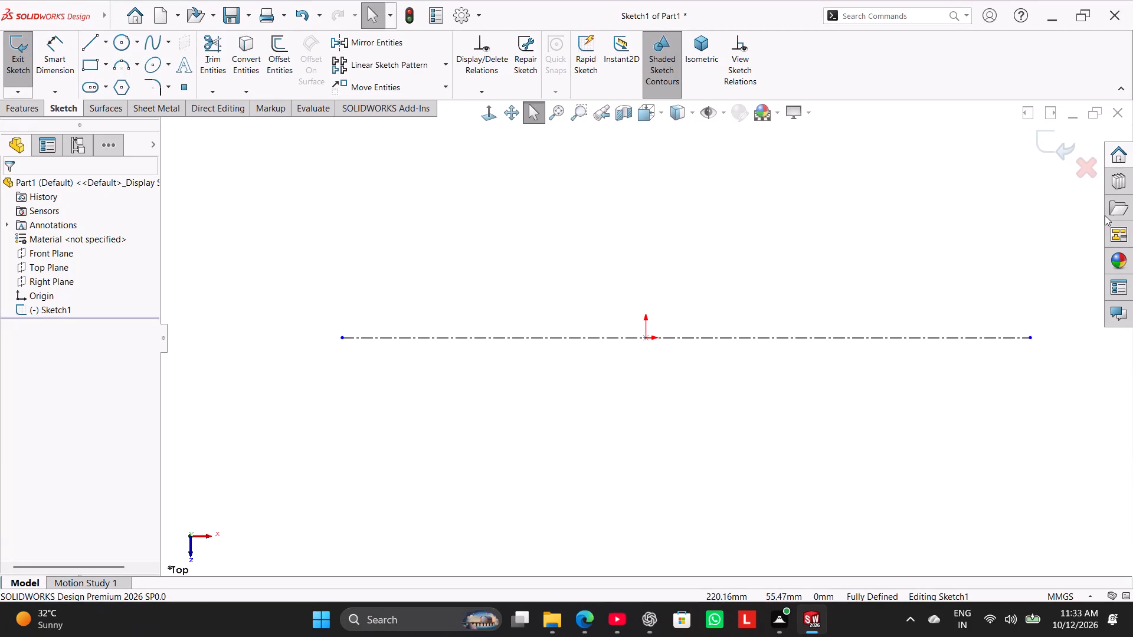
# Sketch a vertical construction centerline about 338 mm long passing through the origin, crossing the horizontal centerline.
pyautogui.scroll(2, 510, 212)
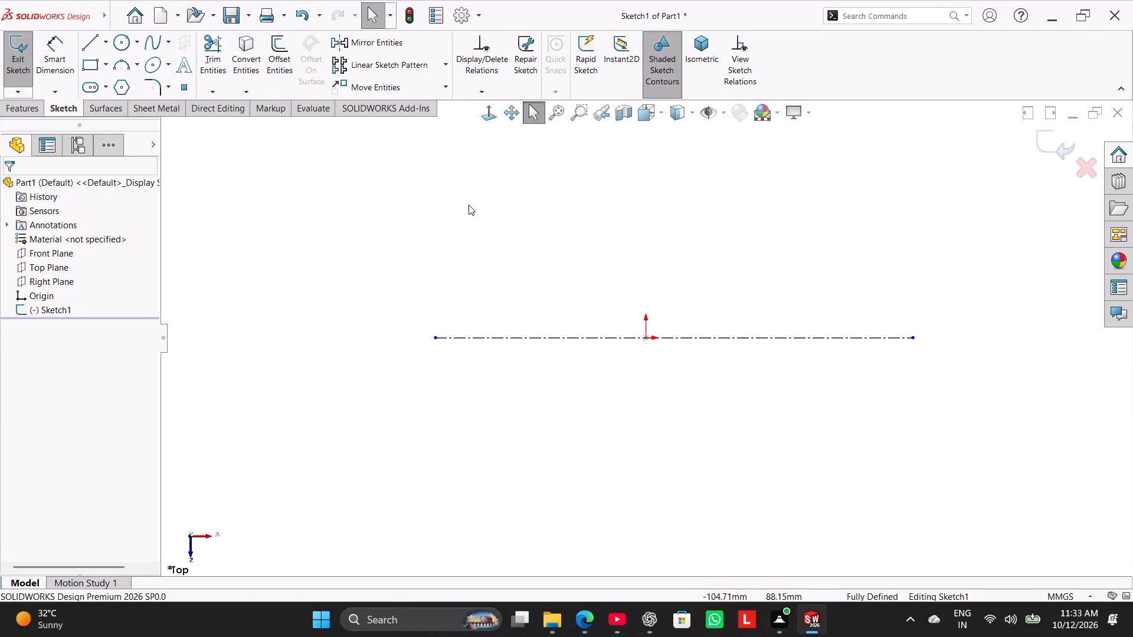
pyautogui.click(104, 36)
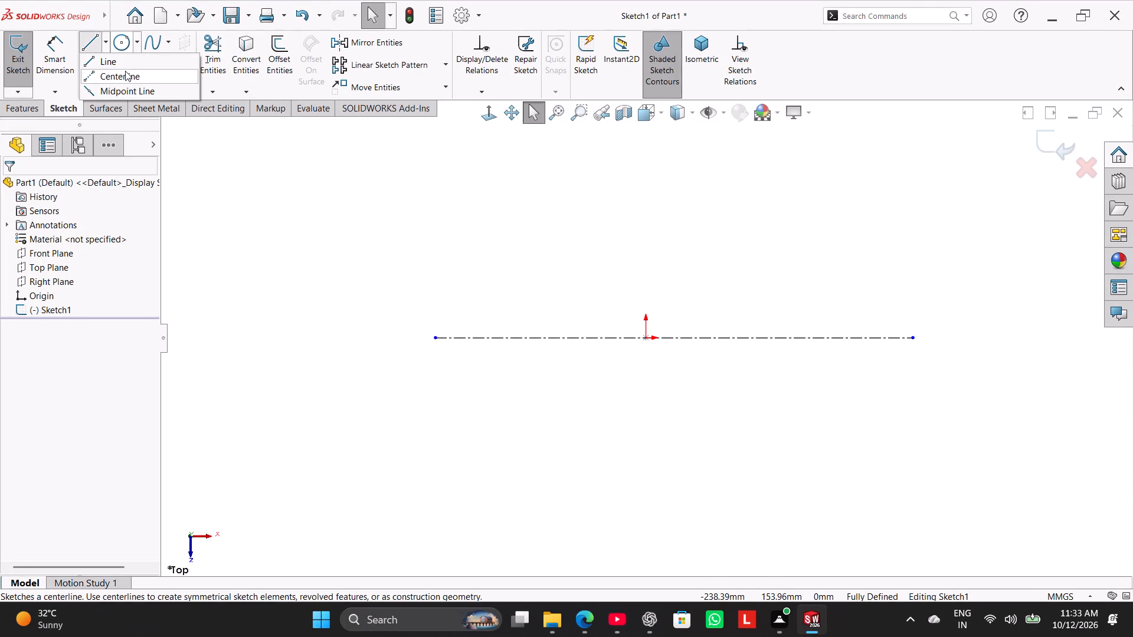
pyautogui.click(125, 71)
pyautogui.scroll(3, 683, 377)
pyautogui.scroll(-1, 653, 297)
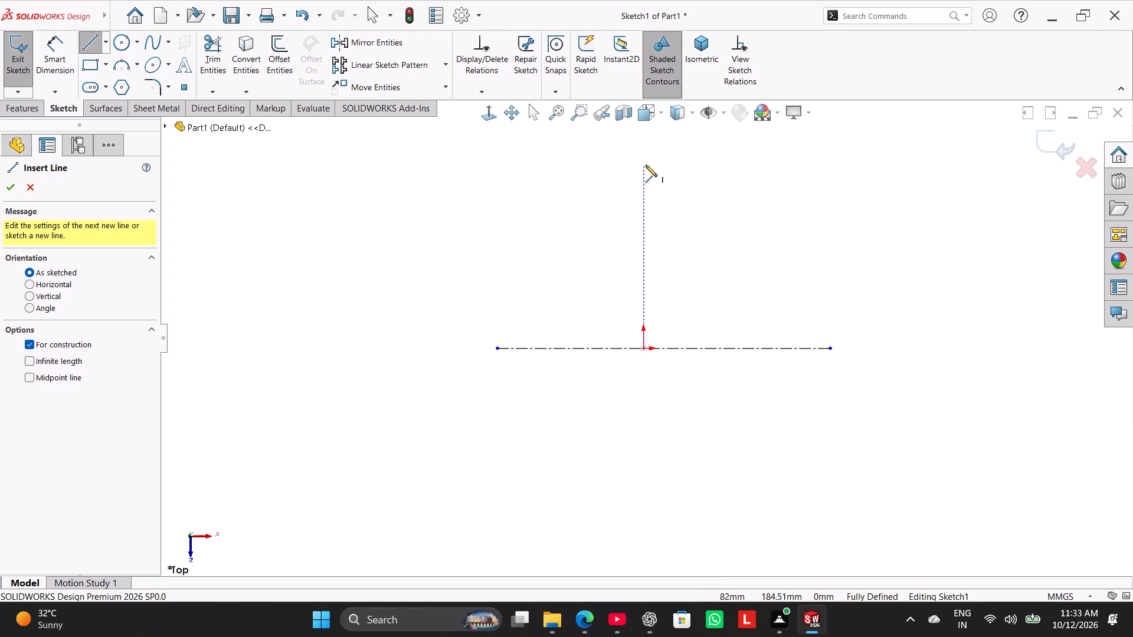
pyautogui.click(641, 165)
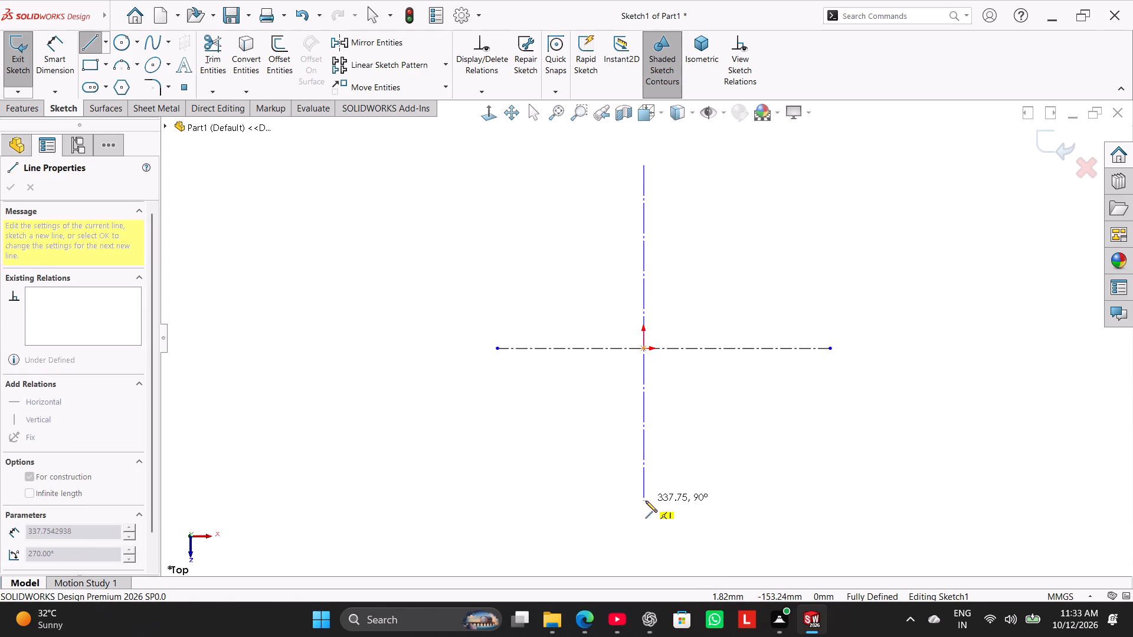
pyautogui.click(646, 501)
pyautogui.rightClick(699, 444)
pyautogui.click(723, 444)
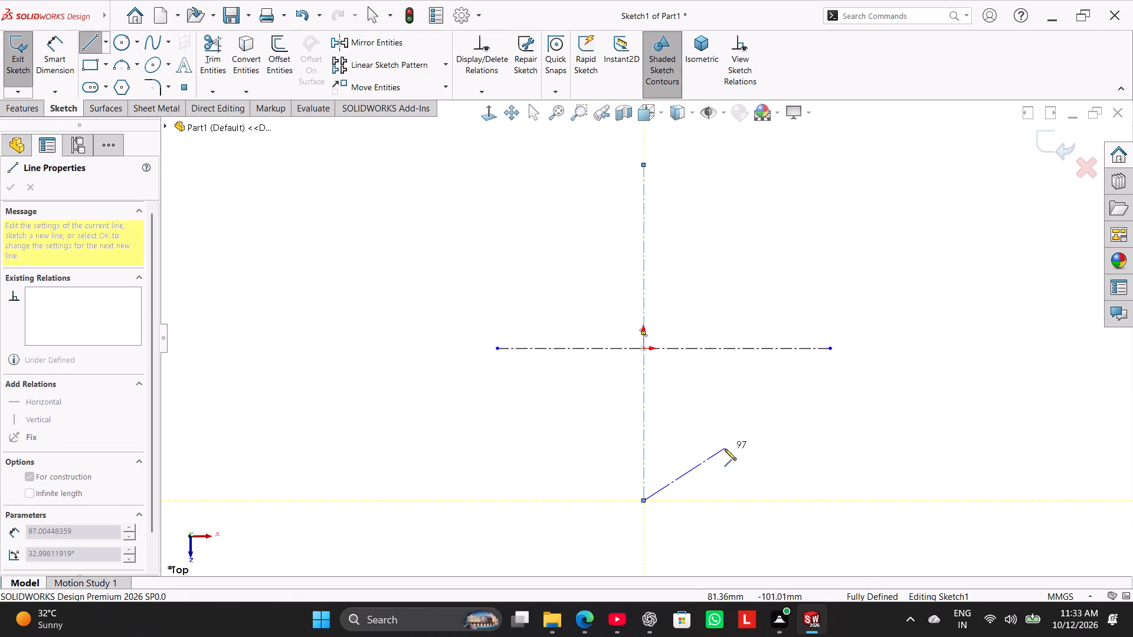
pyautogui.rightClick(720, 446)
pyautogui.click(731, 452)
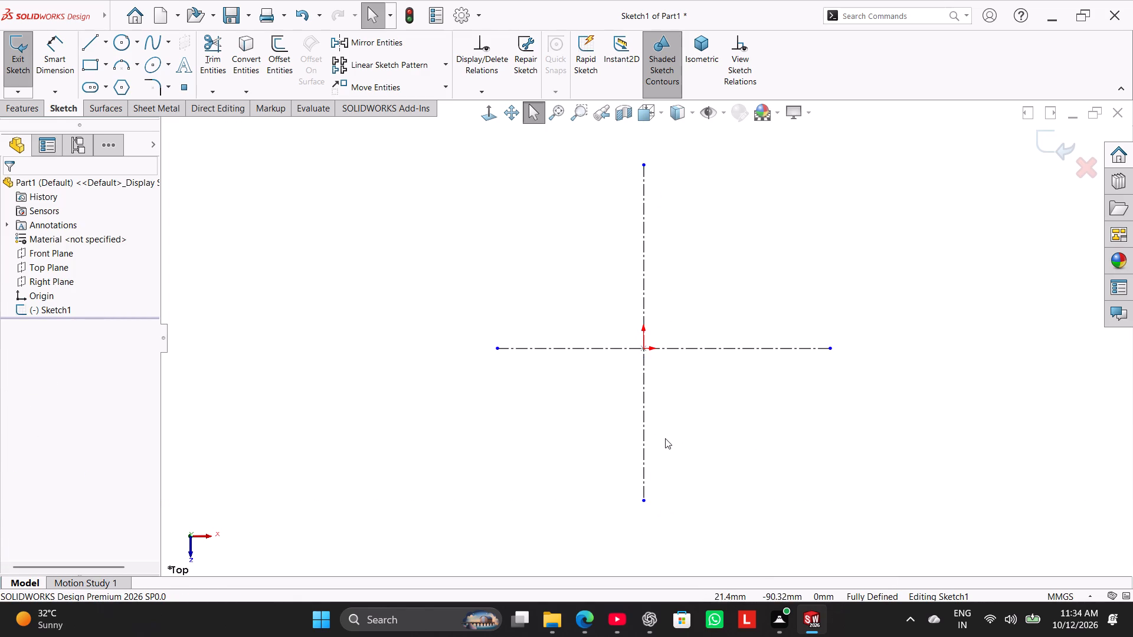
# Stretch the horizontal centerline to about 212 mm left and 248 mm right of the origin, and the vertical one to about 179 mm below.
pyautogui.moveTo(497, 352); pyautogui.dragTo(456, 350)
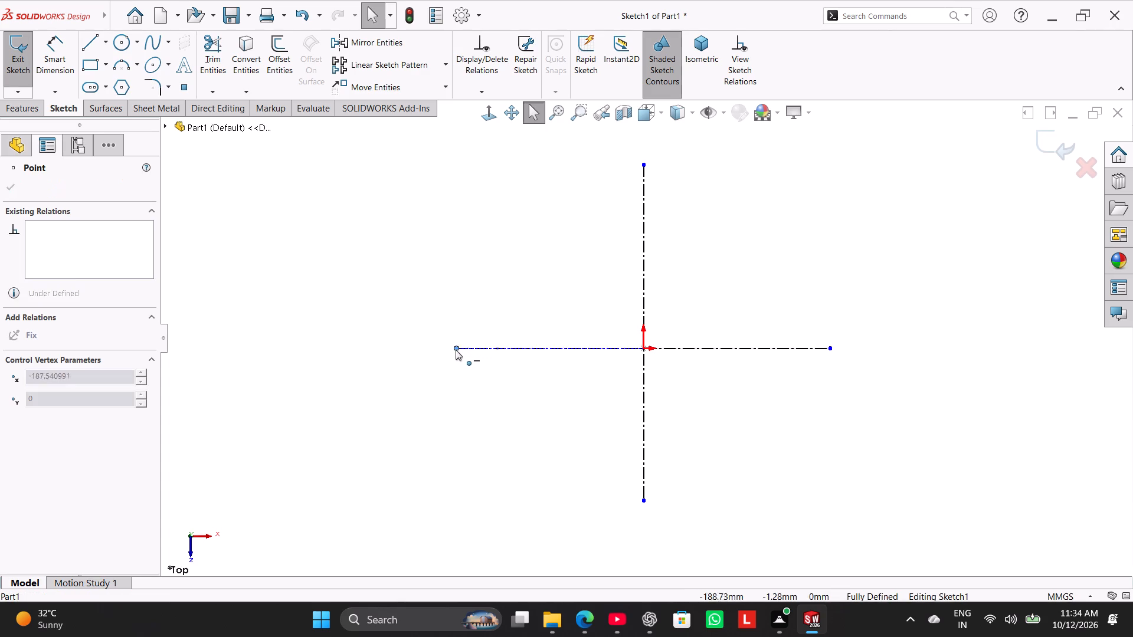
pyautogui.moveTo(456, 350); pyautogui.dragTo(445, 351)
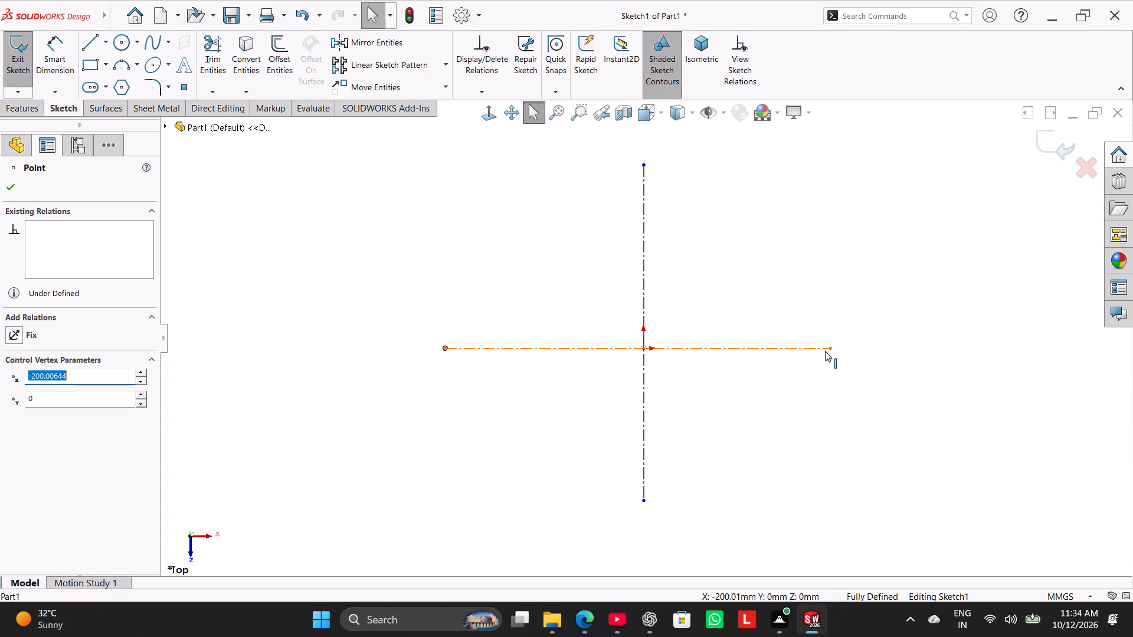
pyautogui.moveTo(831, 349); pyautogui.dragTo(890, 345)
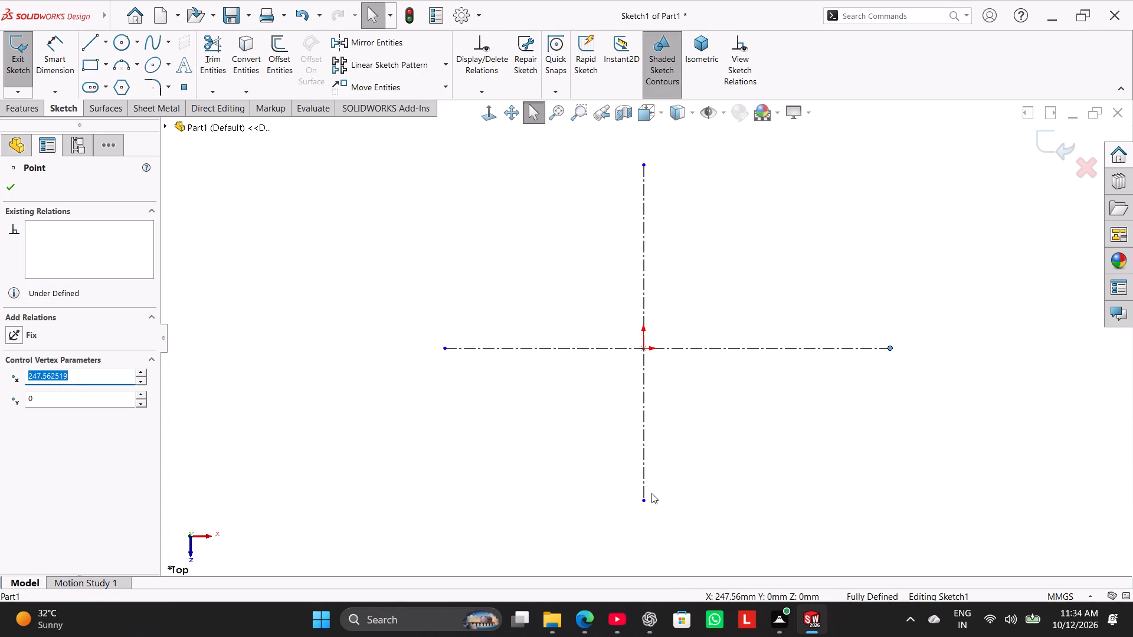
pyautogui.moveTo(644, 498); pyautogui.dragTo(645, 527)
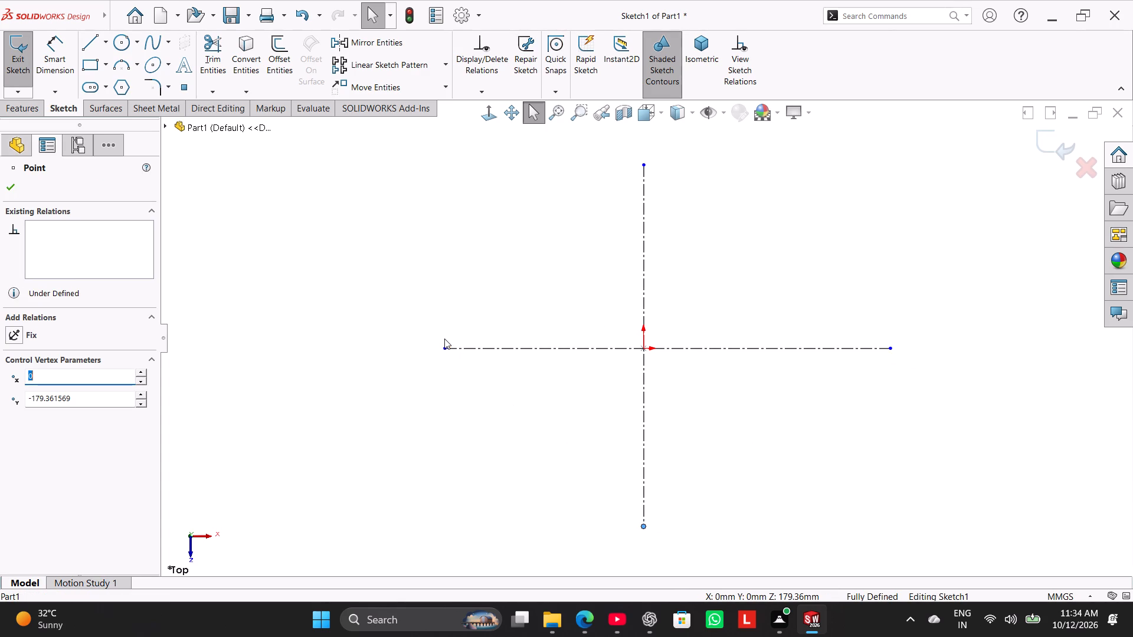
pyautogui.moveTo(446, 350); pyautogui.dragTo(423, 351)
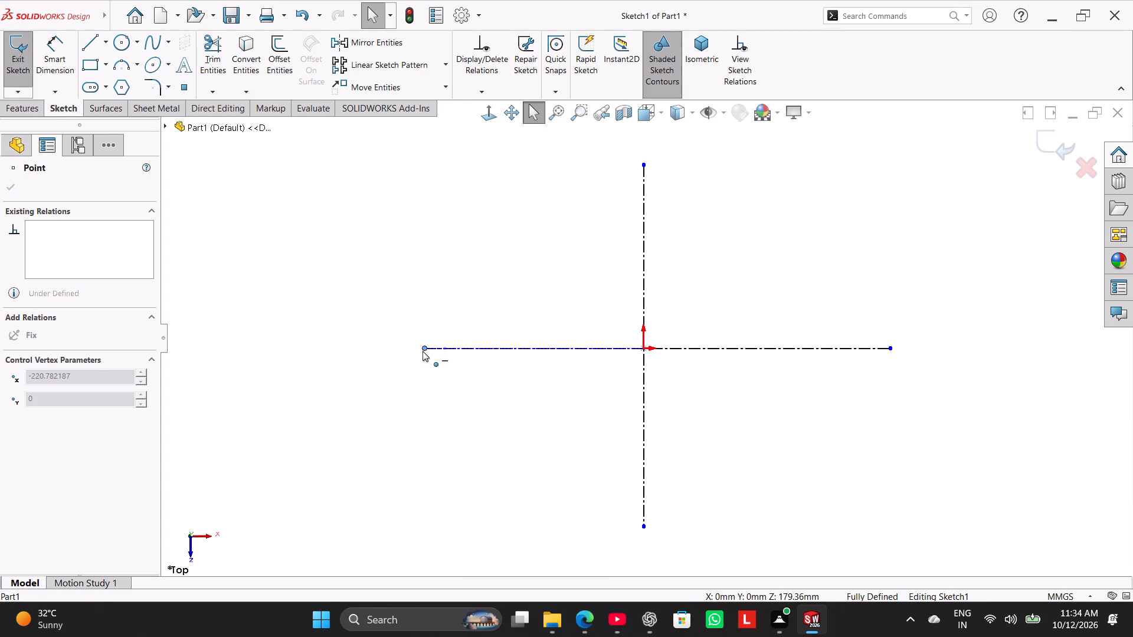
pyautogui.moveTo(423, 351); pyautogui.dragTo(433, 351)
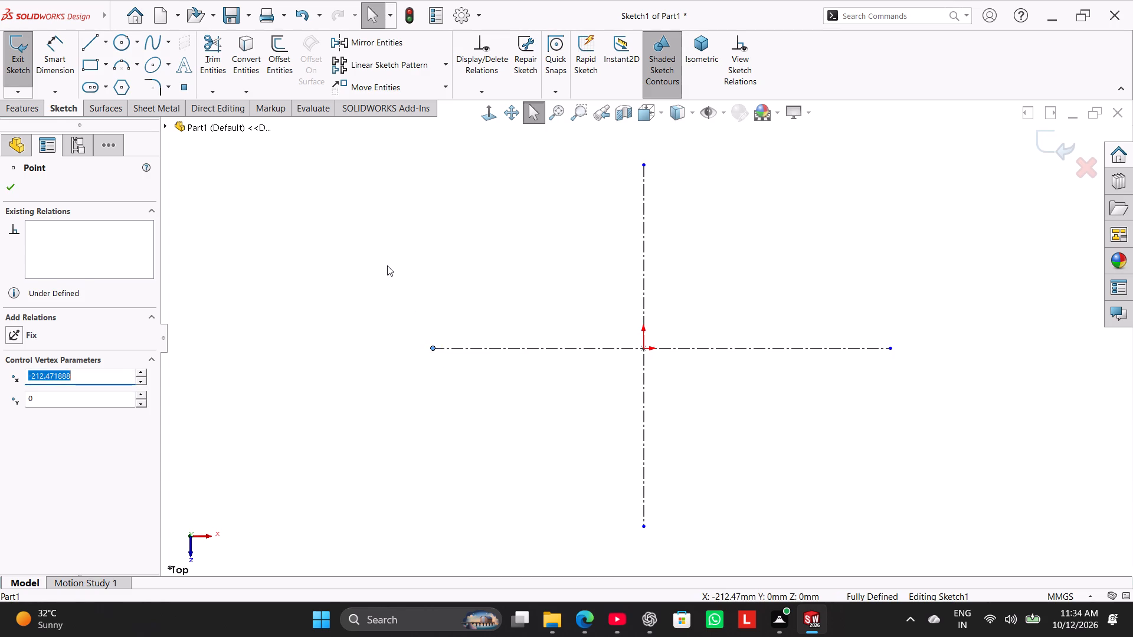
pyautogui.click(387, 265)
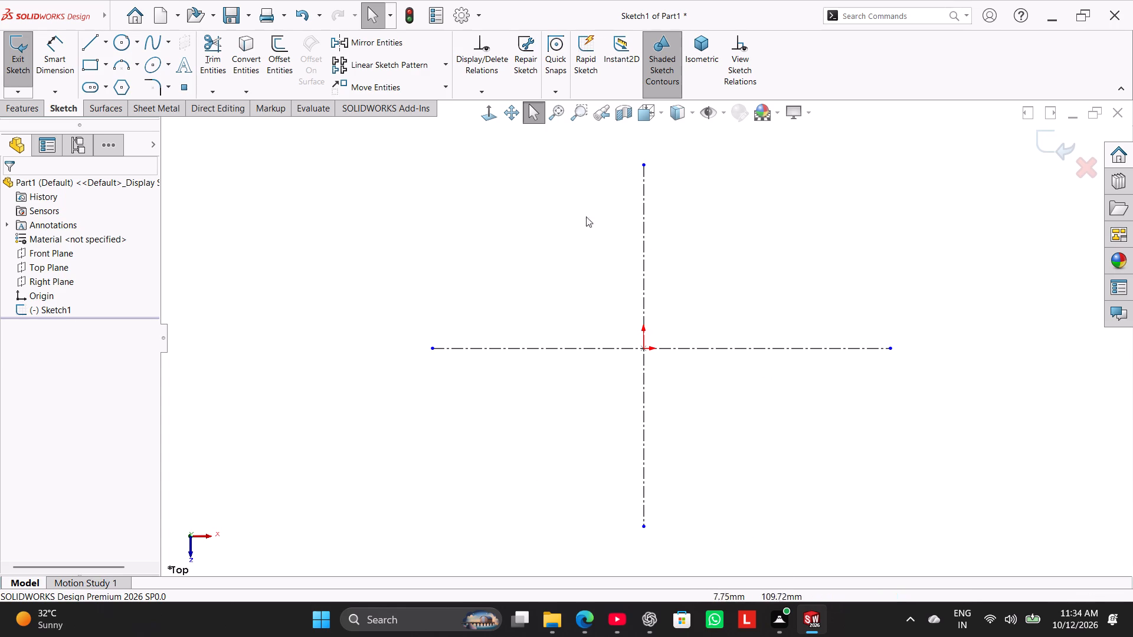
# Sketch connected lines from low on the vertical centerline: horizontal leftward, long diagonal up-left, short vertical up, and 45° bevel up-right.
pyautogui.click(86, 42)
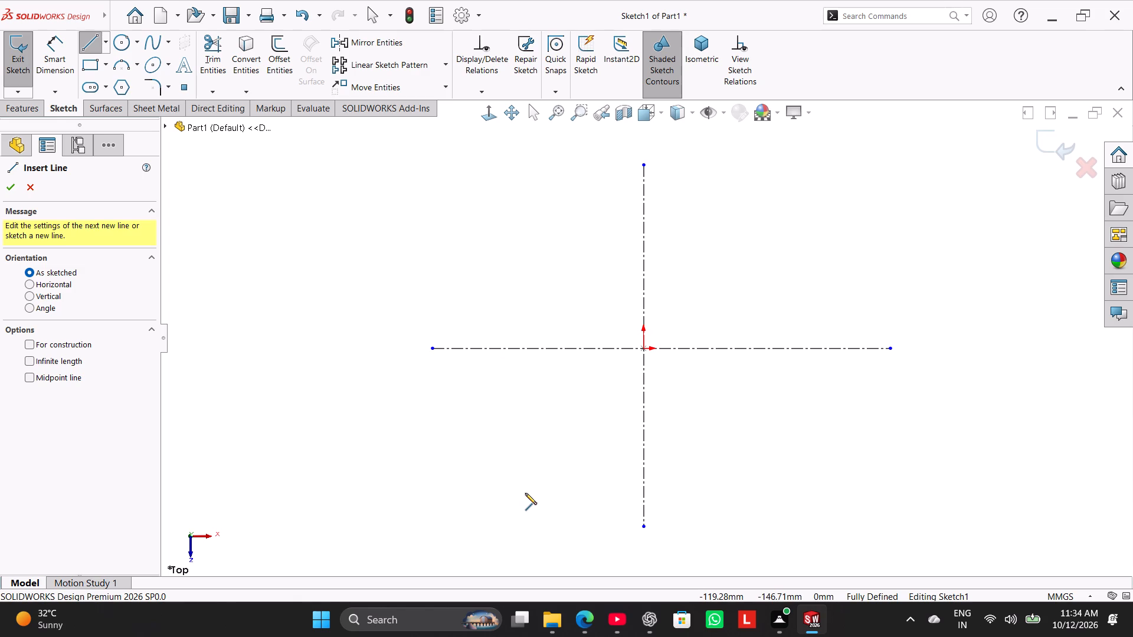
pyautogui.click(643, 483)
pyautogui.click(471, 482)
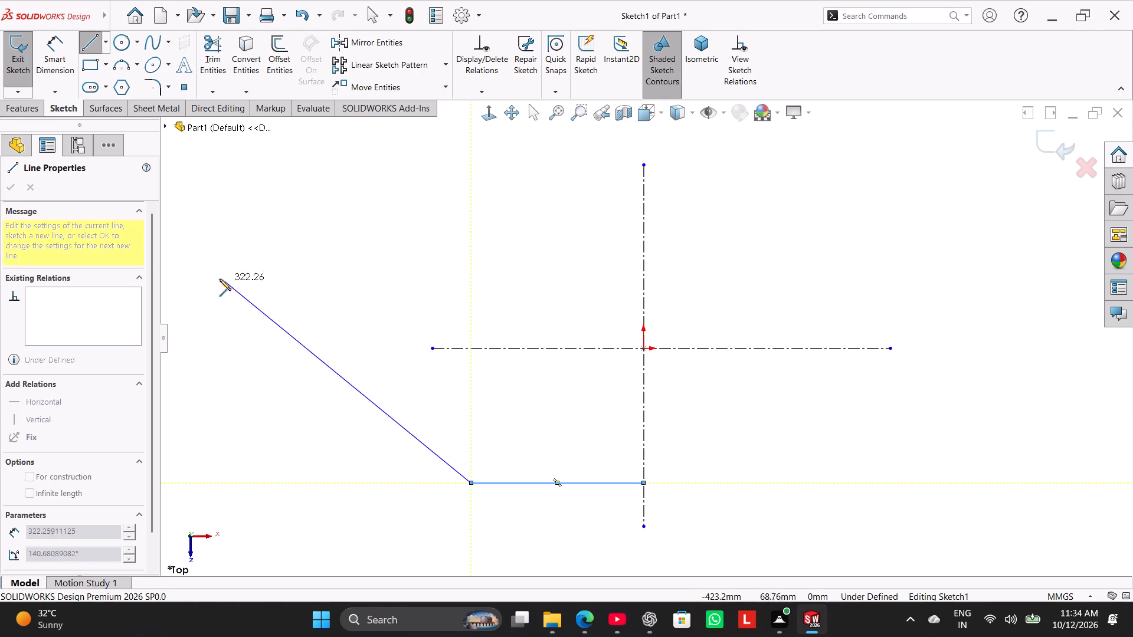
pyautogui.click(204, 271)
pyautogui.click(201, 216)
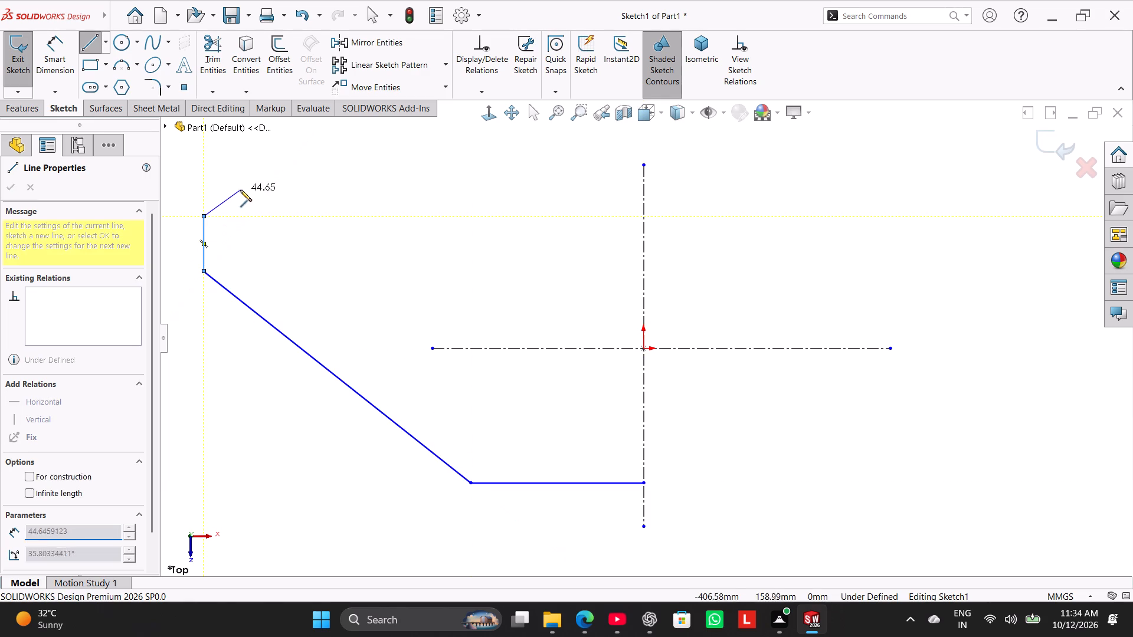
pyautogui.click(245, 170)
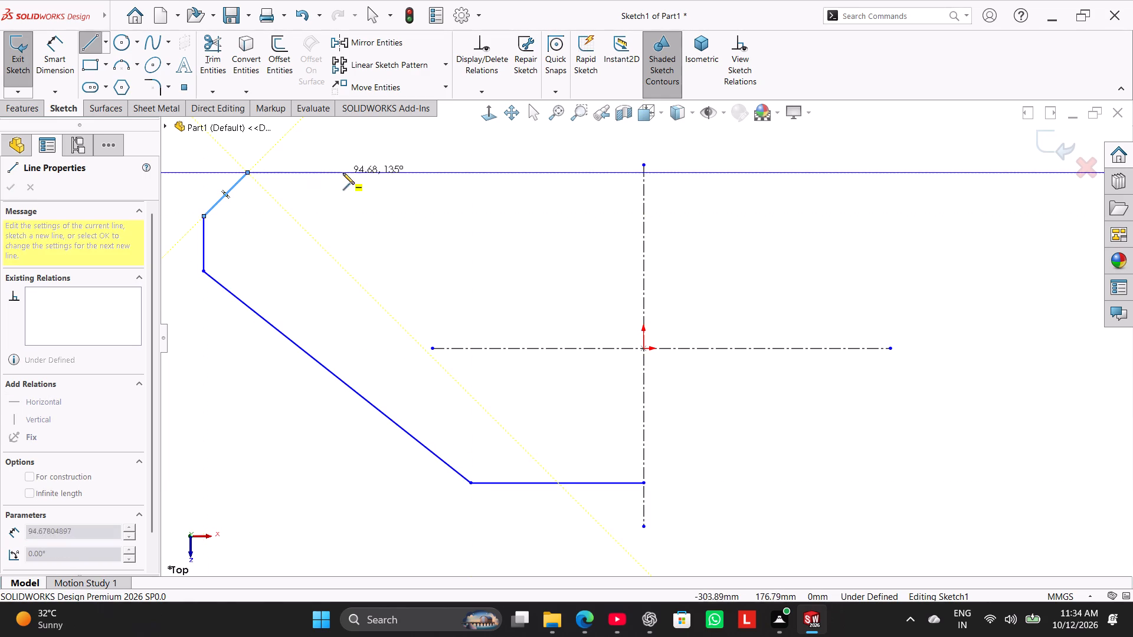
# Continue the chain with a horizontal top edge, about 25 mm bevel, about 38 mm drop, stepped recess crossing the vertical centerline, and short upright.
pyautogui.click(354, 173)
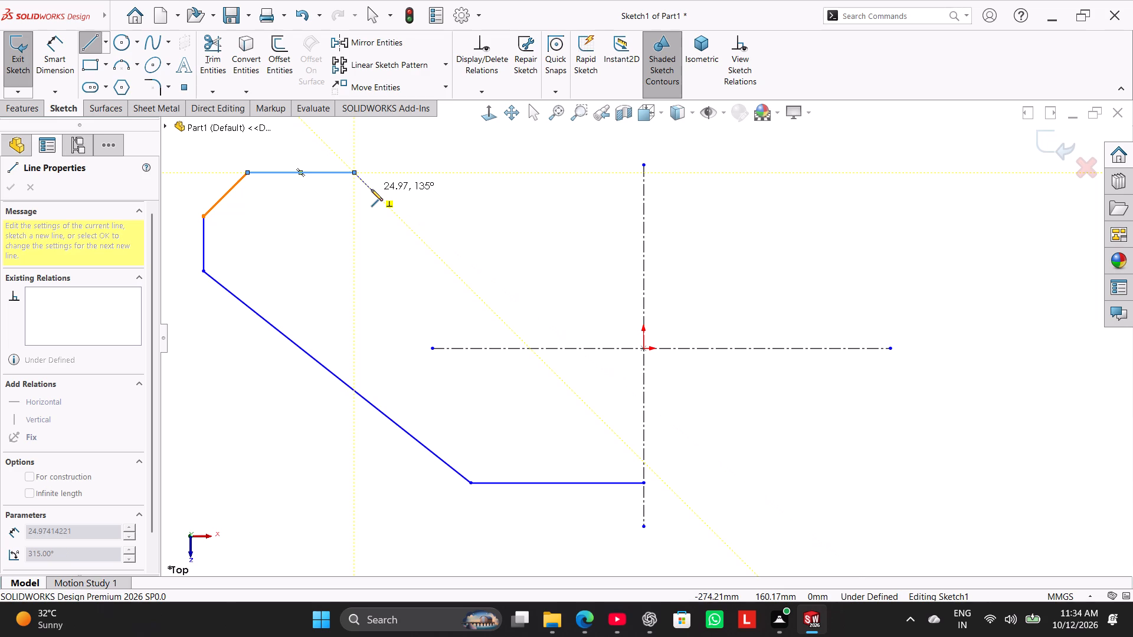
pyautogui.click(371, 189)
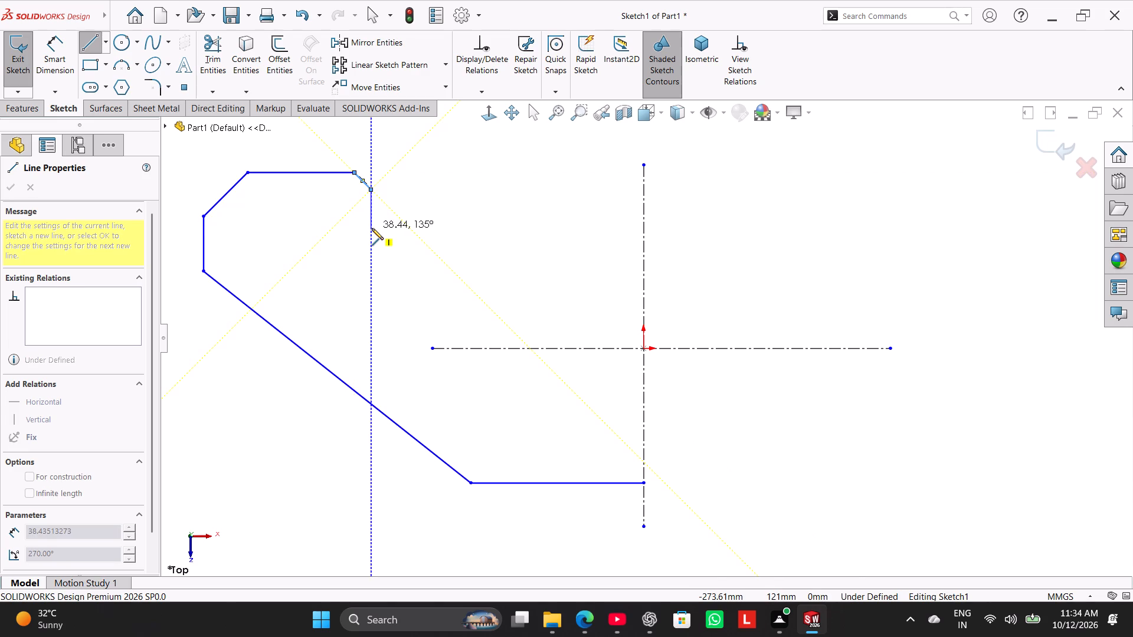
pyautogui.click(372, 228)
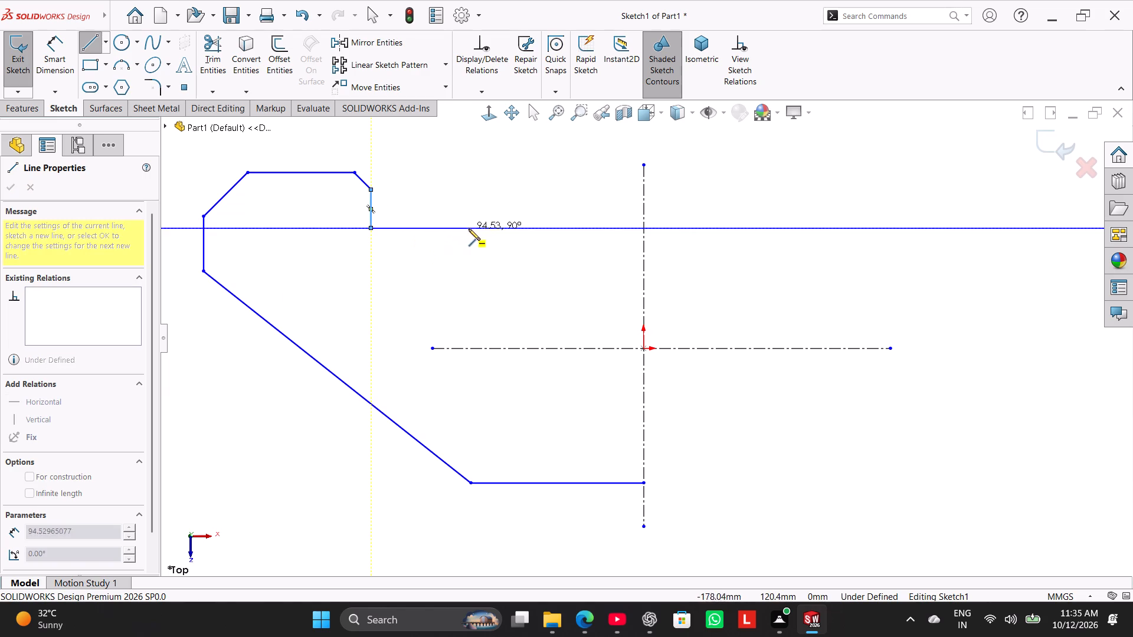
pyautogui.click(498, 229)
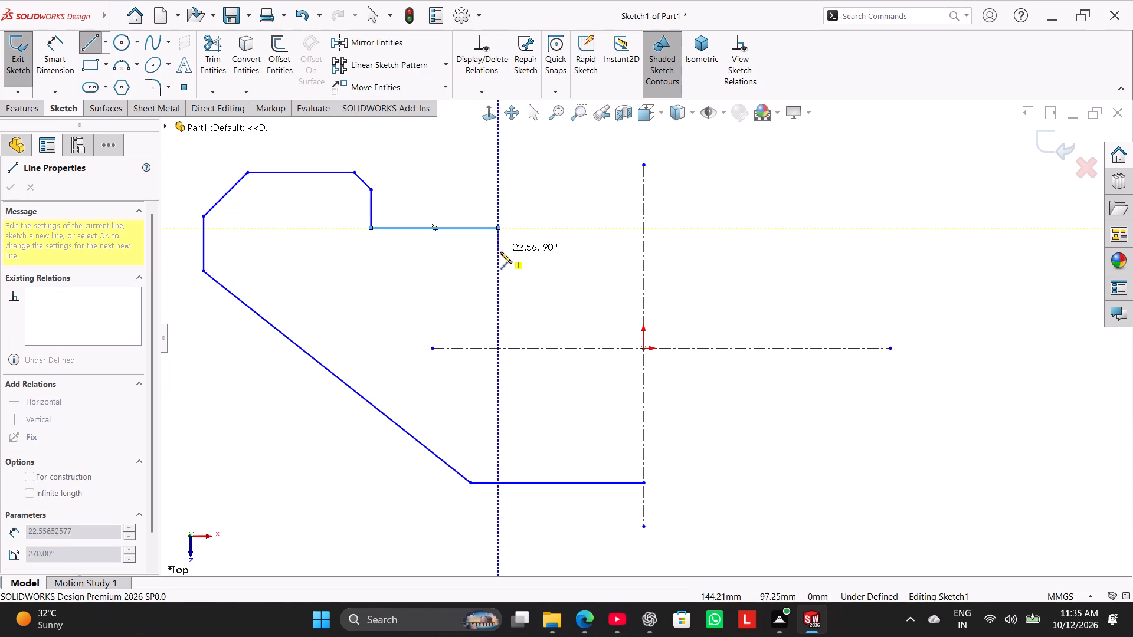
pyautogui.click(499, 258)
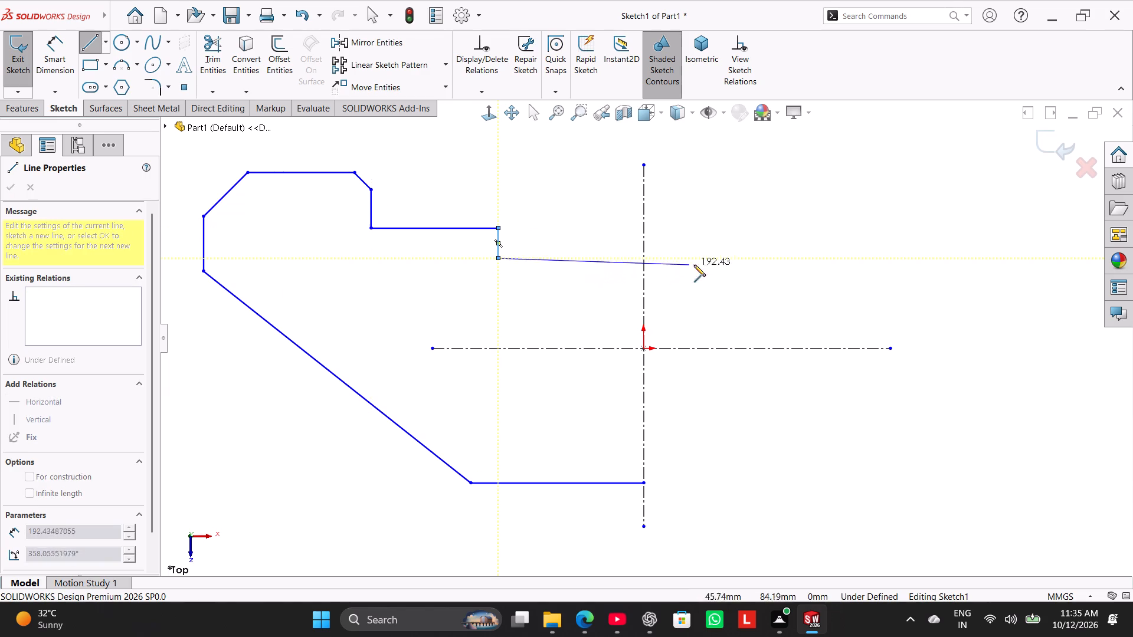
pyautogui.click(789, 256)
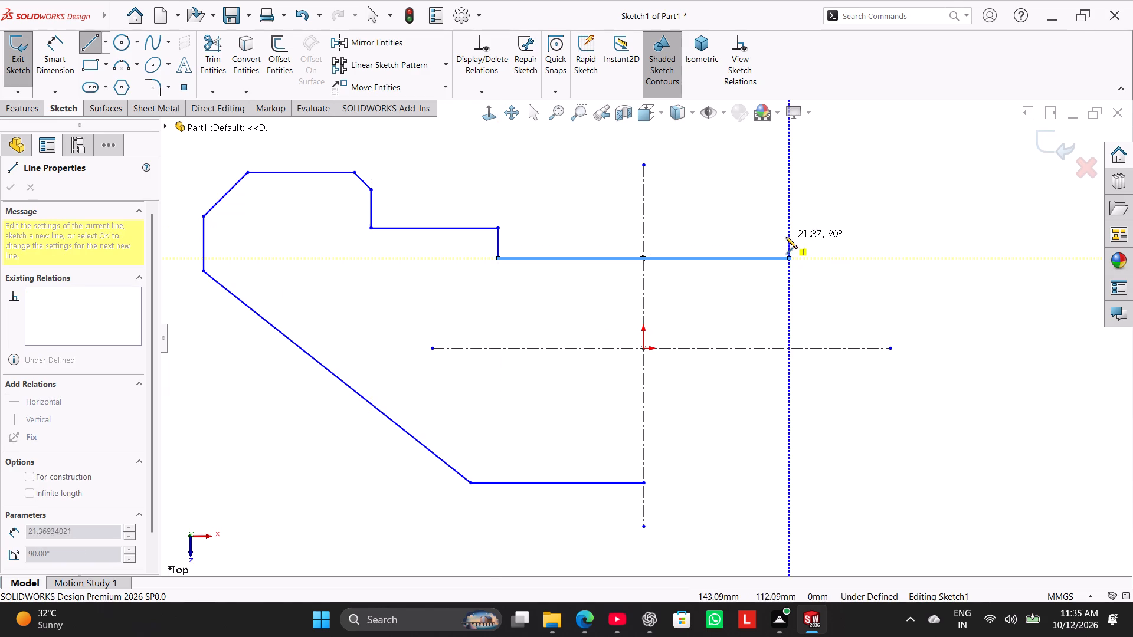
pyautogui.click(788, 225)
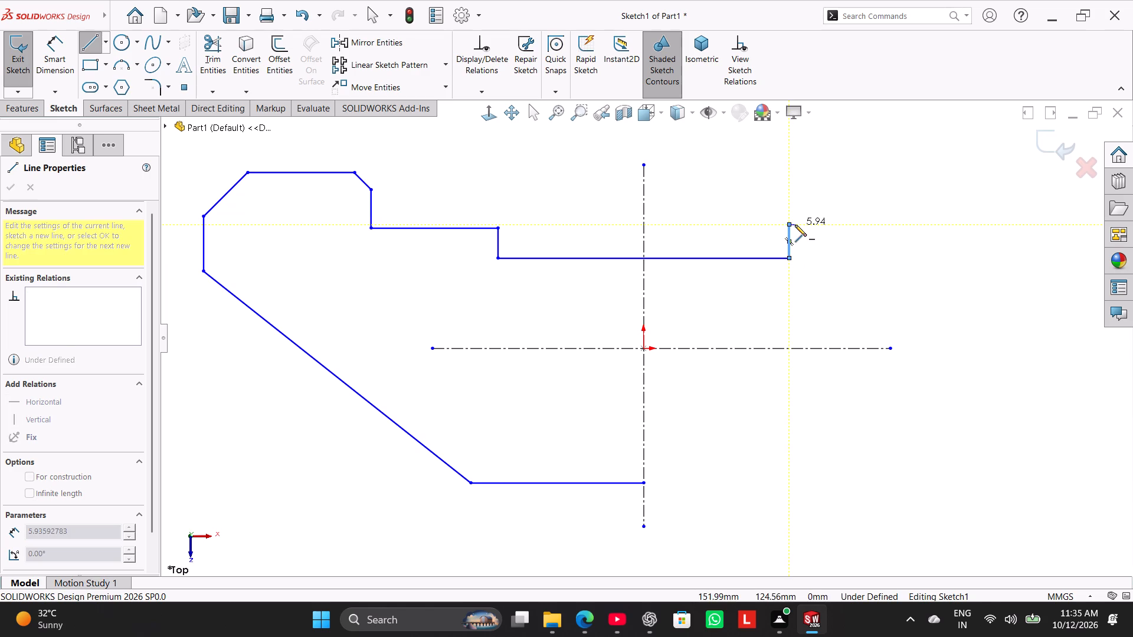
pyautogui.rightClick(791, 192)
pyautogui.click(817, 199)
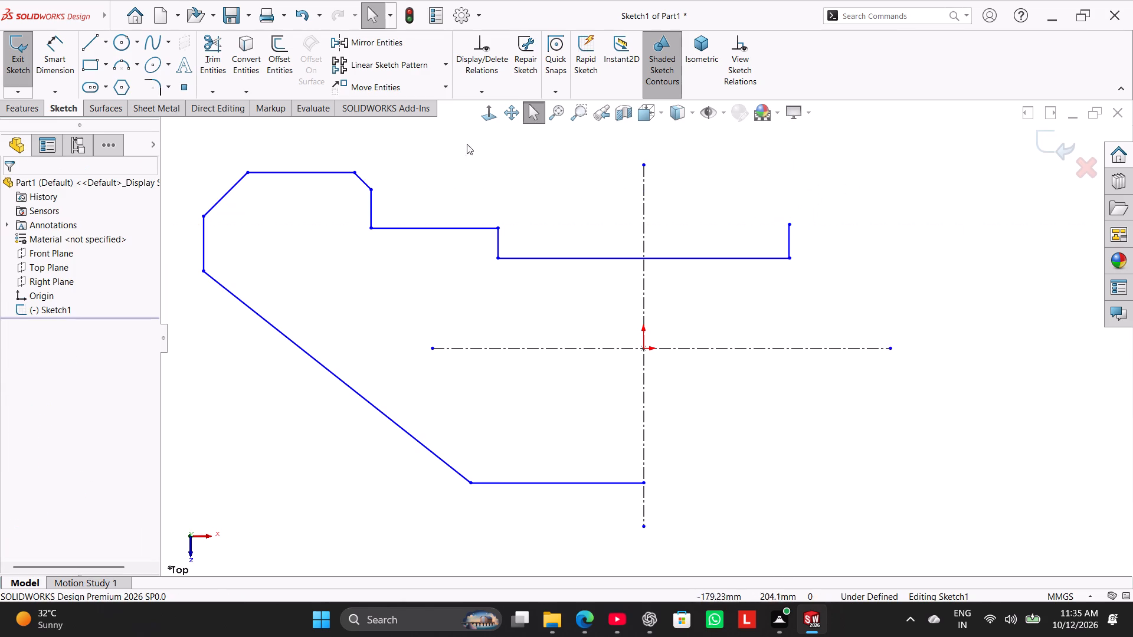
# Trim away the recess line portion and the short upright lying right of the vertical centerline.
pyautogui.moveTo(221, 45); pyautogui.dragTo(223, 51)
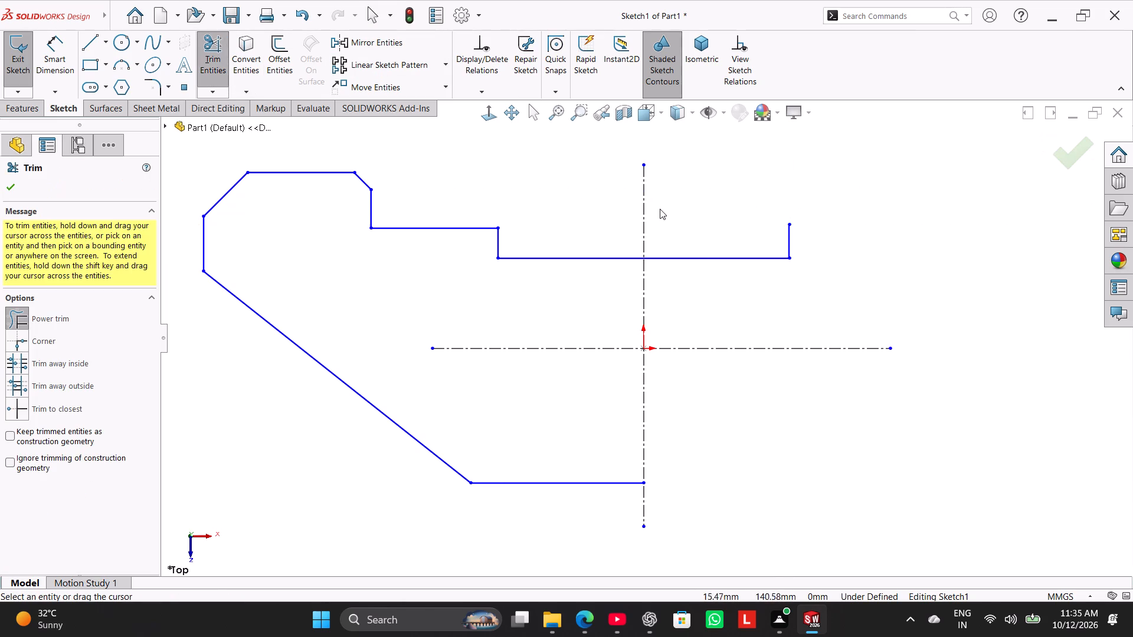
pyautogui.moveTo(662, 209); pyautogui.dragTo(780, 217)
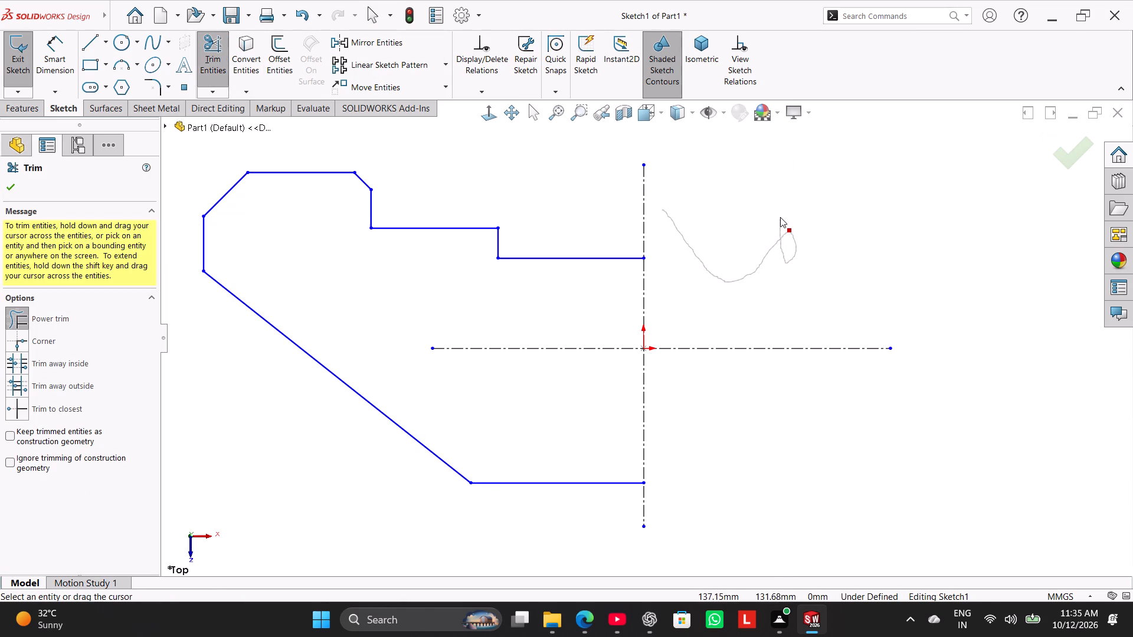
pyautogui.moveTo(780, 217); pyautogui.dragTo(804, 224)
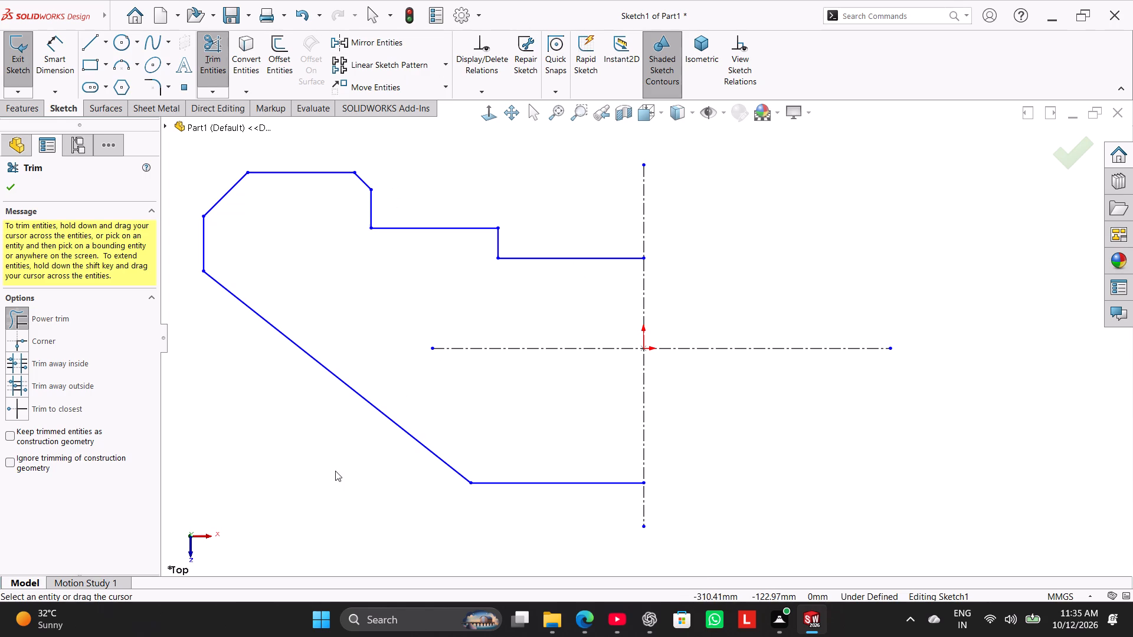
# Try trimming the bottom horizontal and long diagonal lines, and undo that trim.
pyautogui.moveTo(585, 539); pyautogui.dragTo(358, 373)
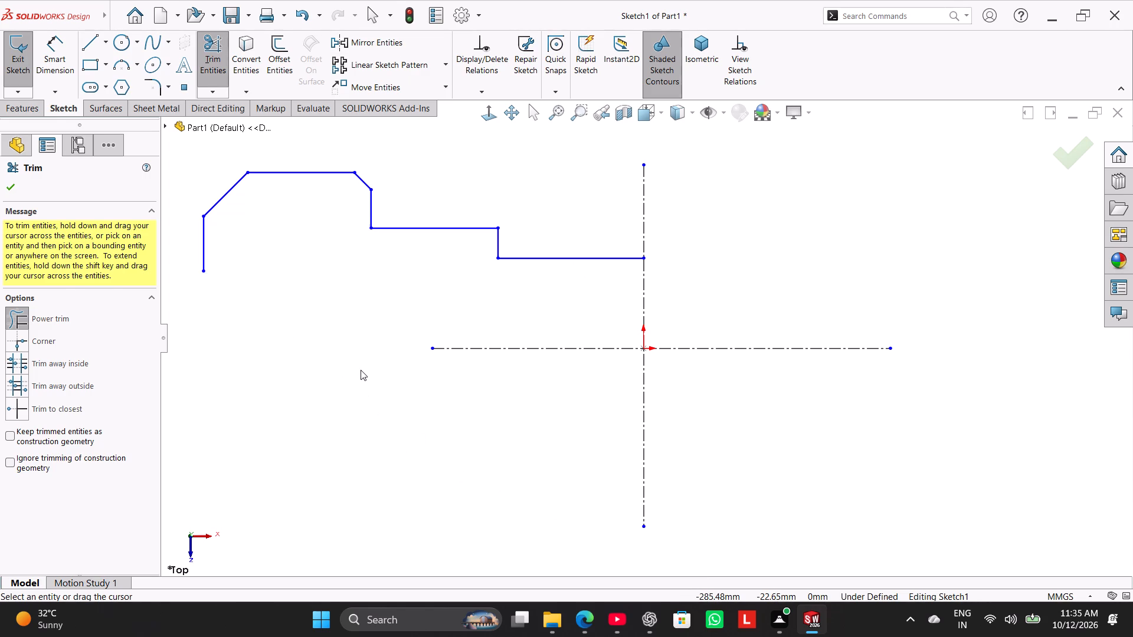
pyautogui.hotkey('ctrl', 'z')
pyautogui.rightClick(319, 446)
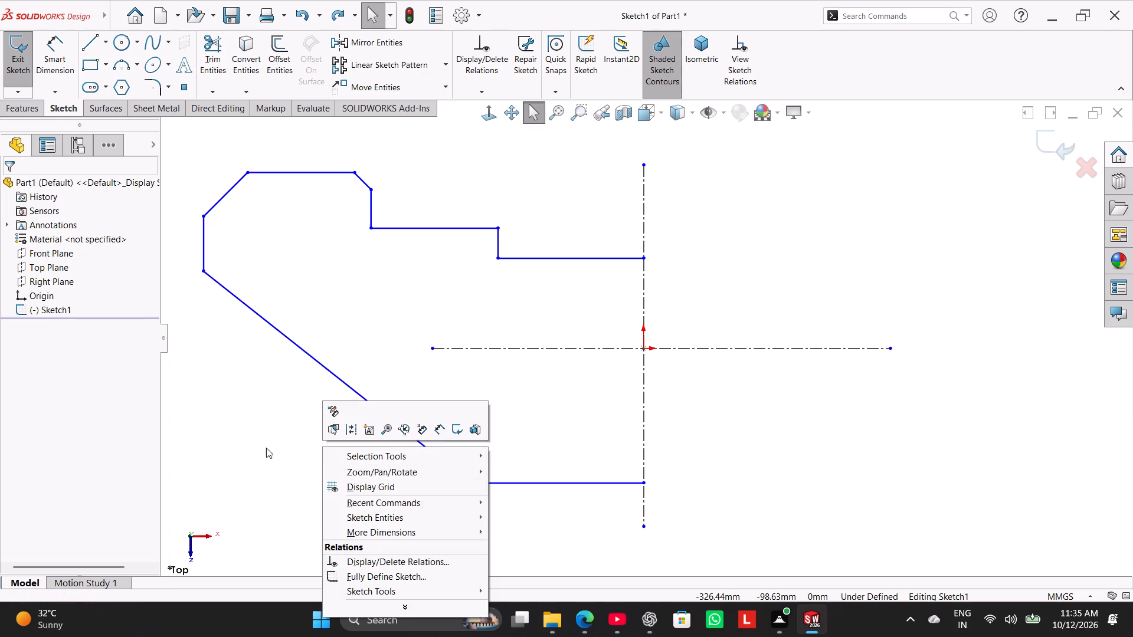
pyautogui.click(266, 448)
# Mirror the left half-profile about the vertical centerline to form a closed symmetric outline.
pyautogui.scroll(2, 272, 443)
pyautogui.moveTo(258, 243); pyautogui.dragTo(362, 254)
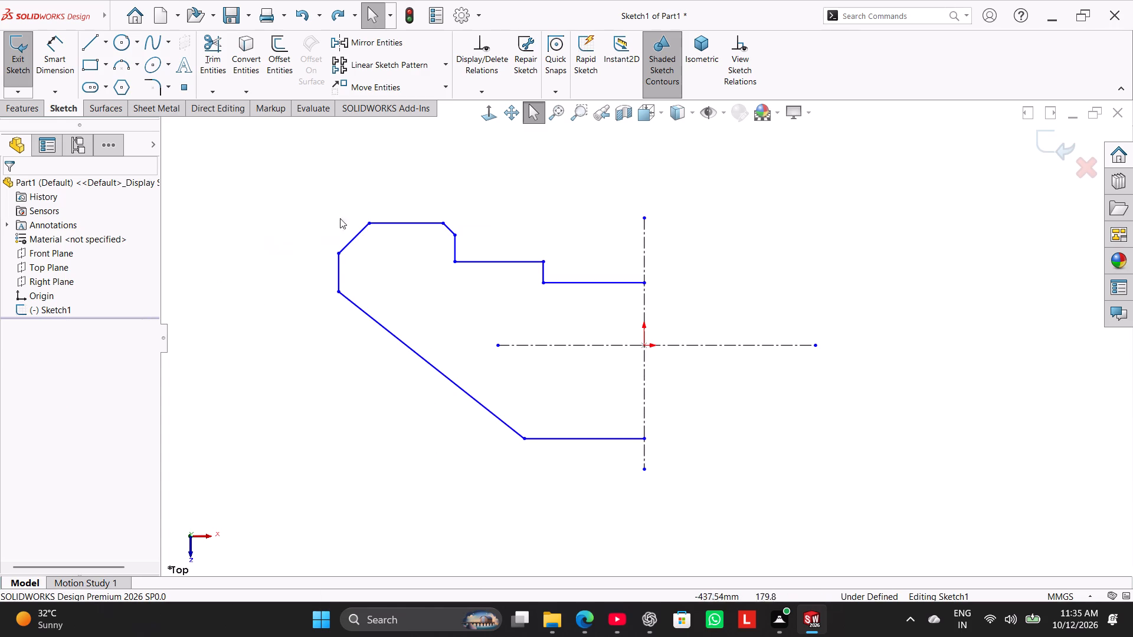
pyautogui.moveTo(283, 174); pyautogui.dragTo(651, 497)
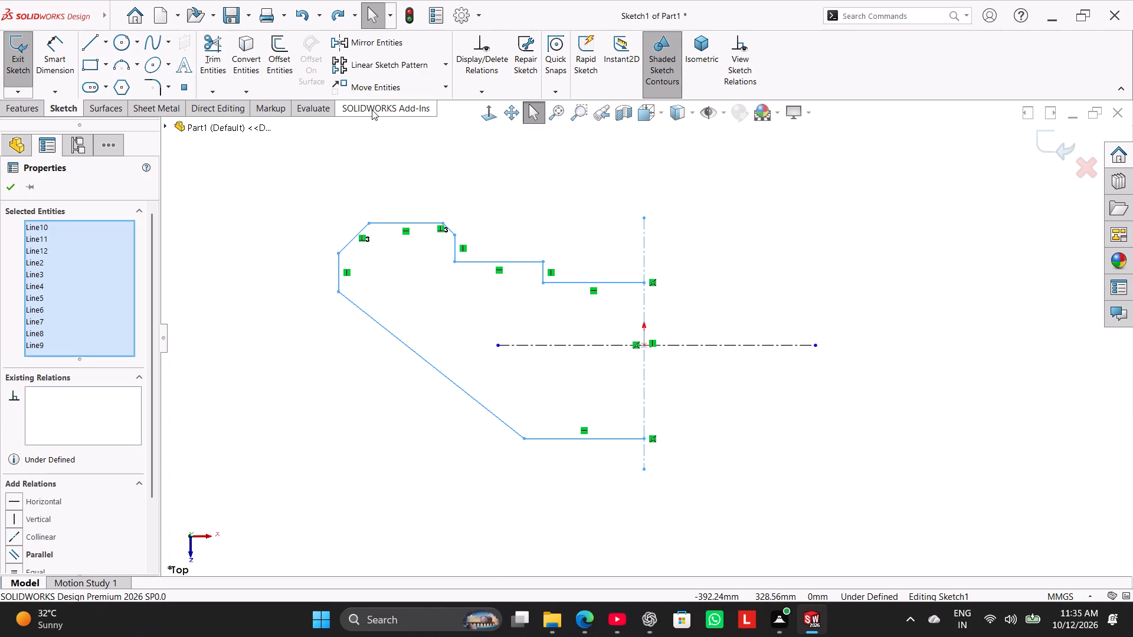
pyautogui.click(372, 49)
pyautogui.click(318, 370)
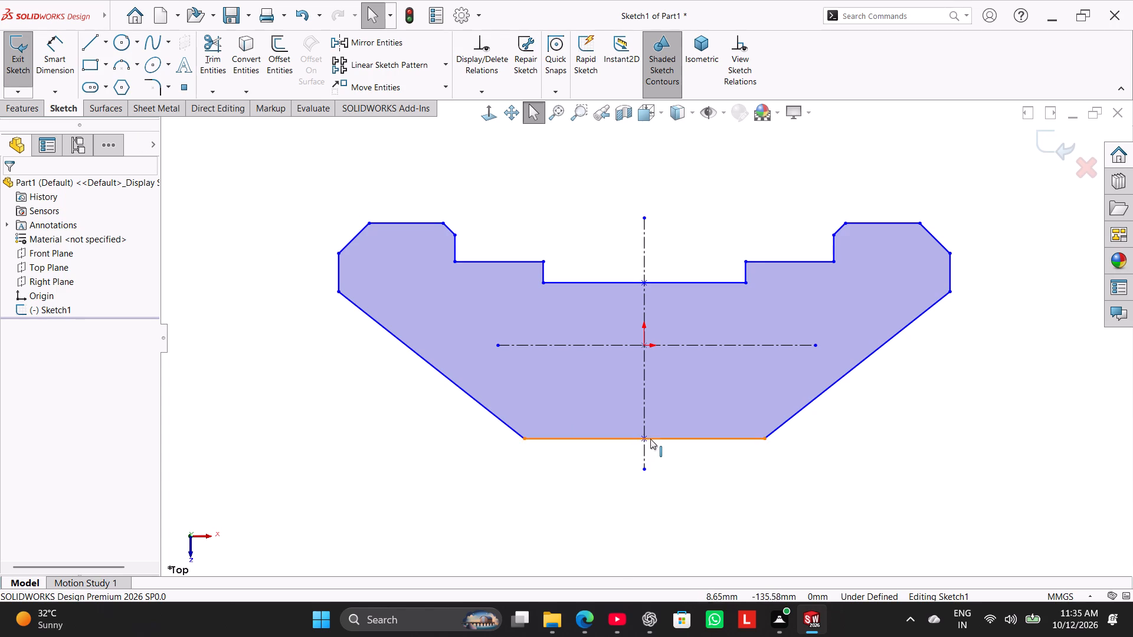
# Delete the bottom horizontal line of the mirrored outline.
pyautogui.rightClick(628, 439)
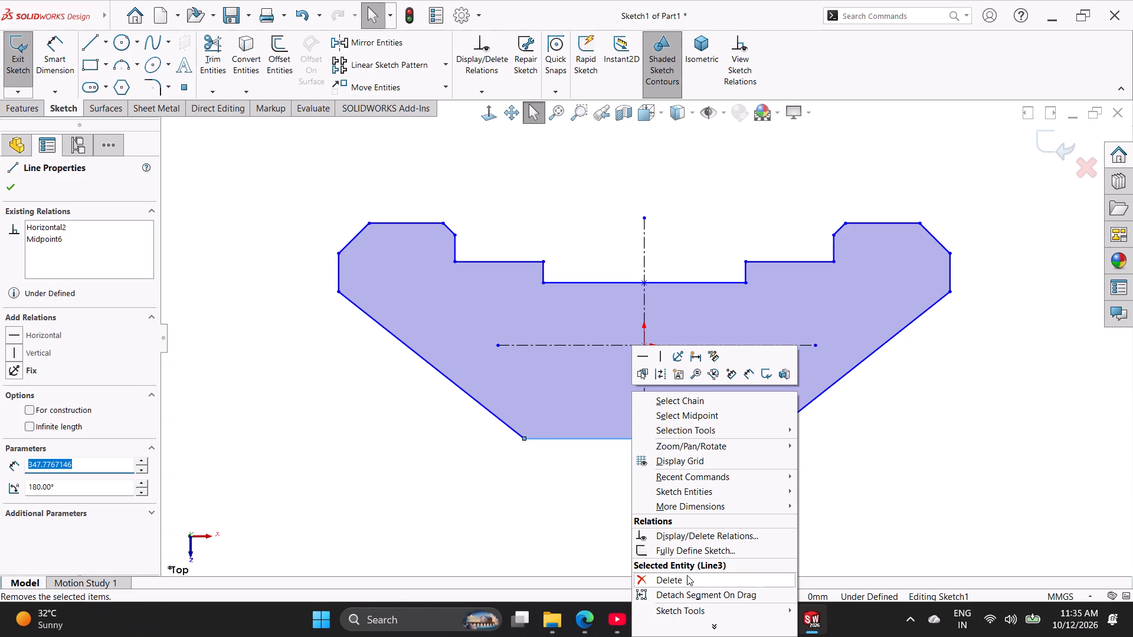
pyautogui.click(687, 575)
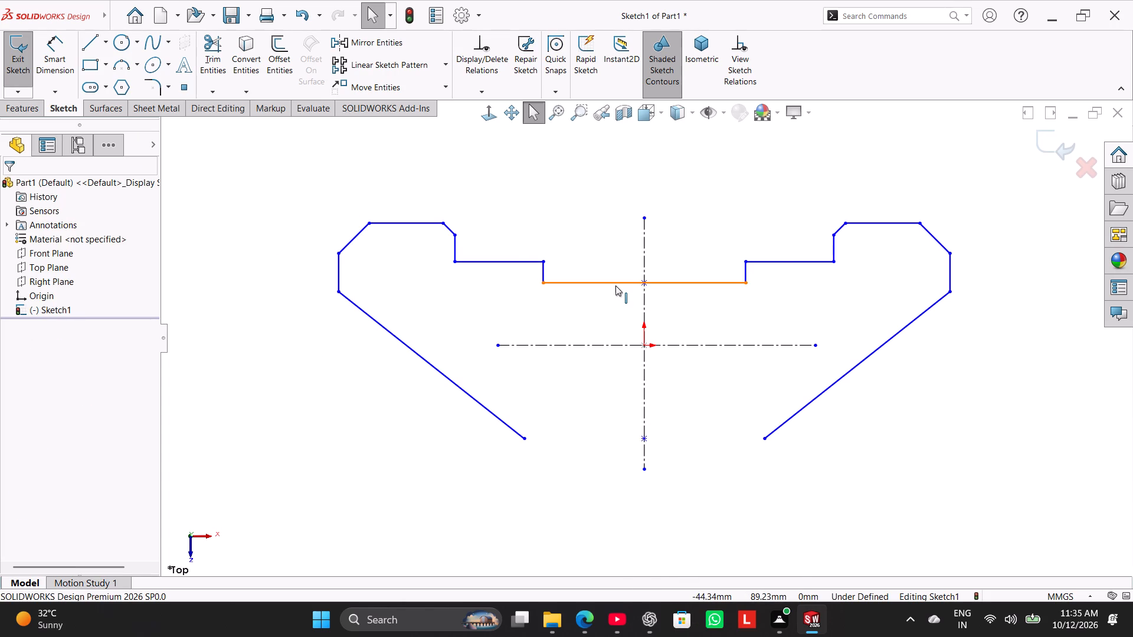
# Delete the horizontal recess line that crosses the vertical centerline between the two short inner uprights.
pyautogui.rightClick(615, 285)
pyautogui.click(658, 477)
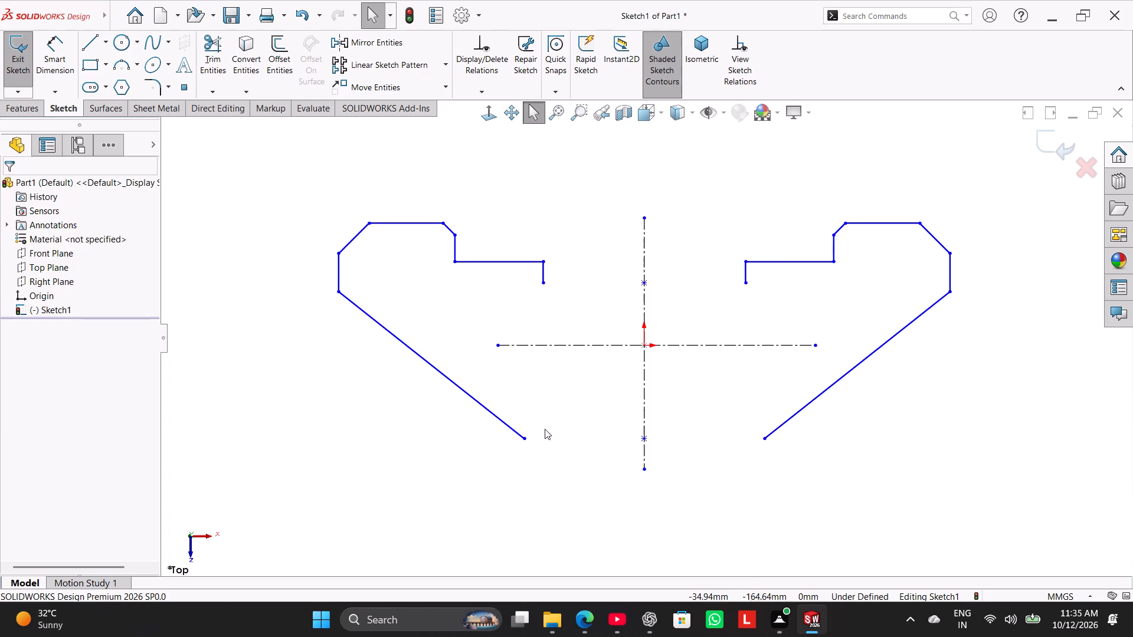
# Draw a single horizontal line joining the lower ends of the two short inner uprights to form the recess floor.
pyautogui.click(91, 40)
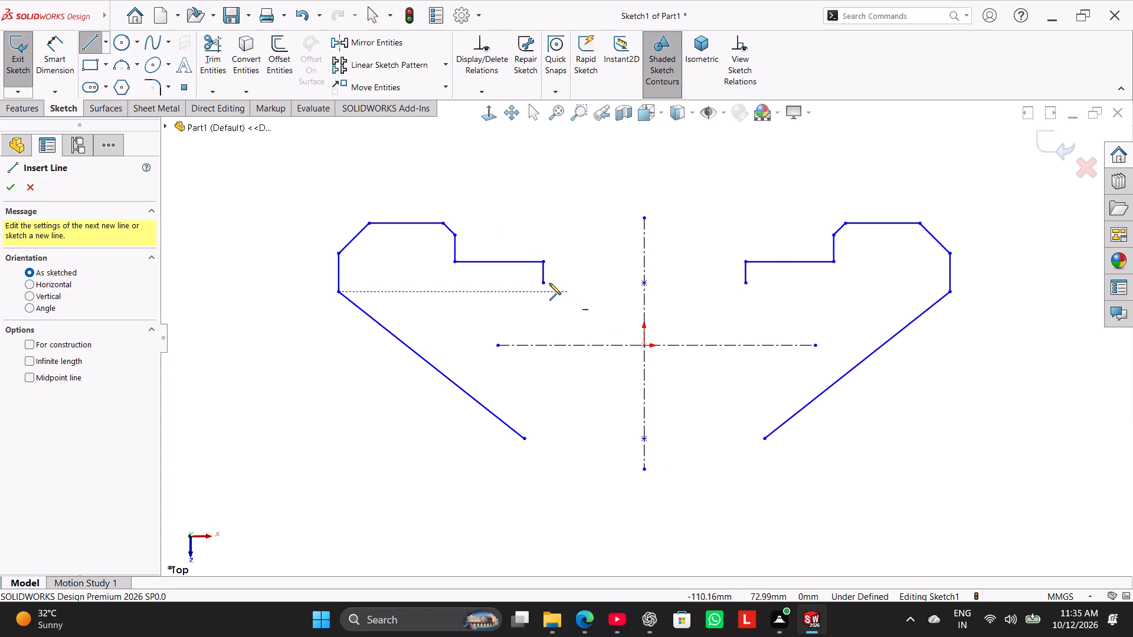
pyautogui.click(544, 284)
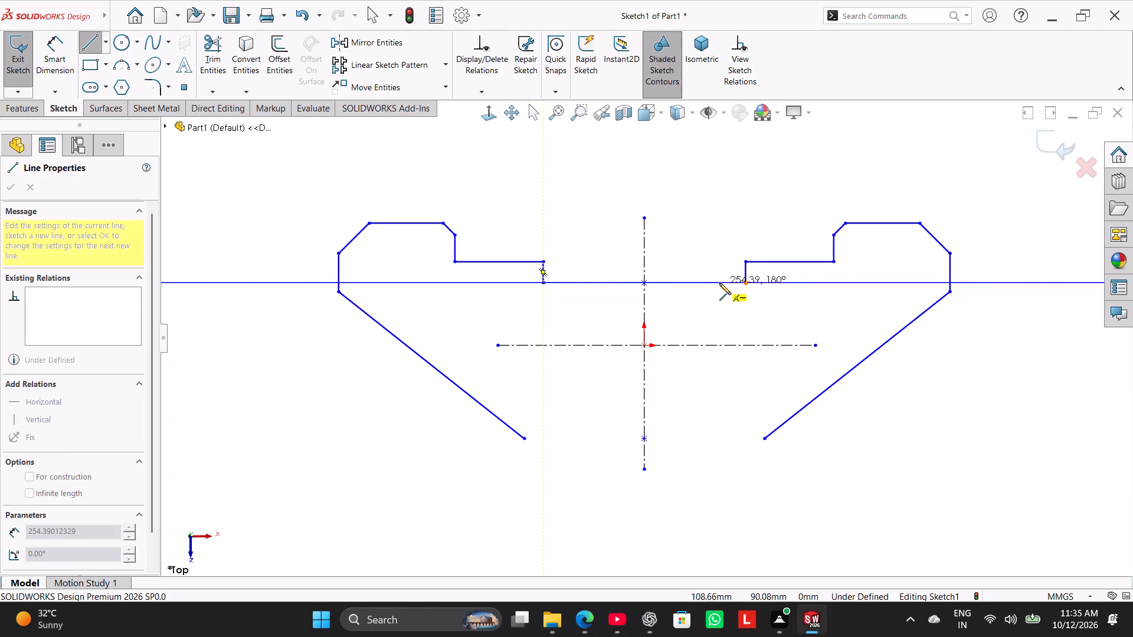
pyautogui.click(745, 283)
pyautogui.rightClick(689, 249)
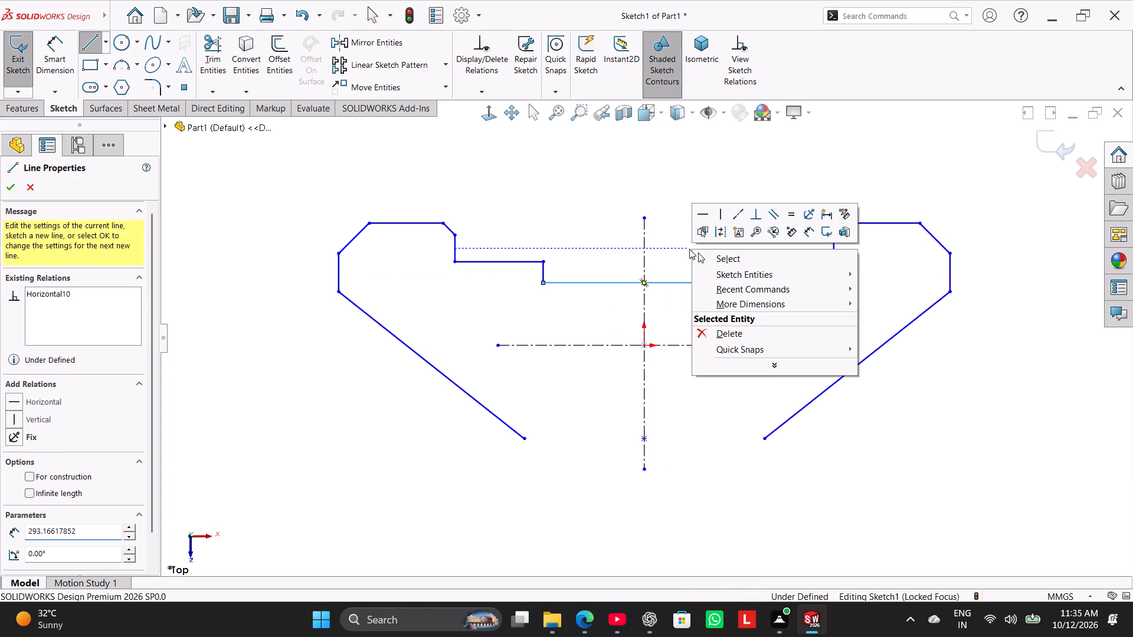
pyautogui.click(710, 254)
# Draw a horizontal line joining the lower ends of the two long diagonals to close the outline at the bottom.
pyautogui.rightClick(548, 430)
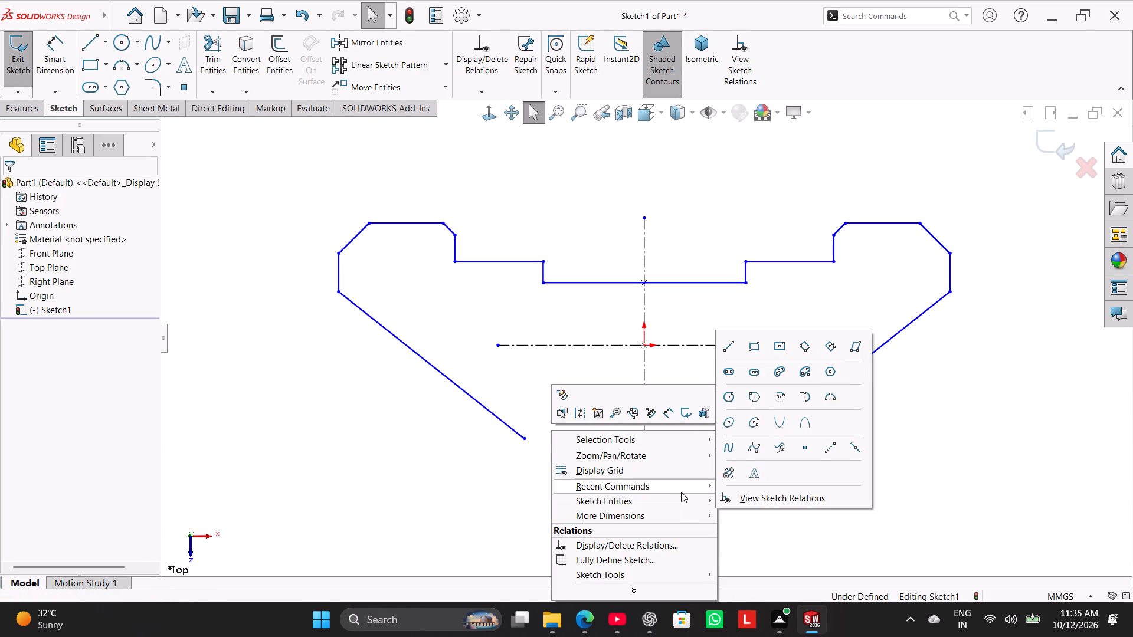
pyautogui.click(729, 486)
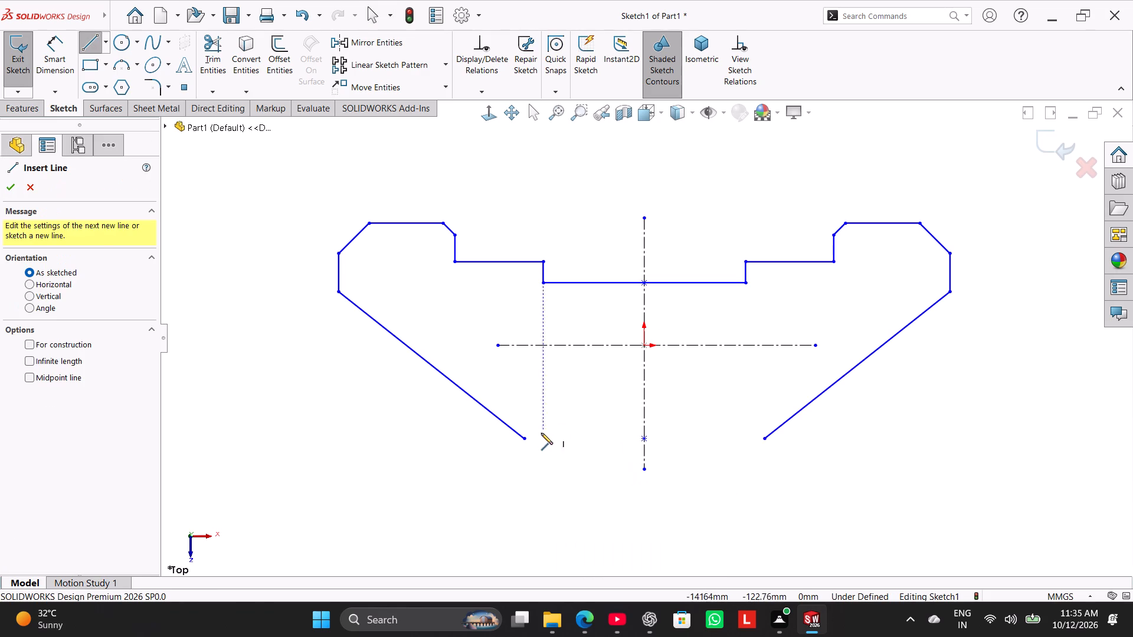
pyautogui.click(526, 441)
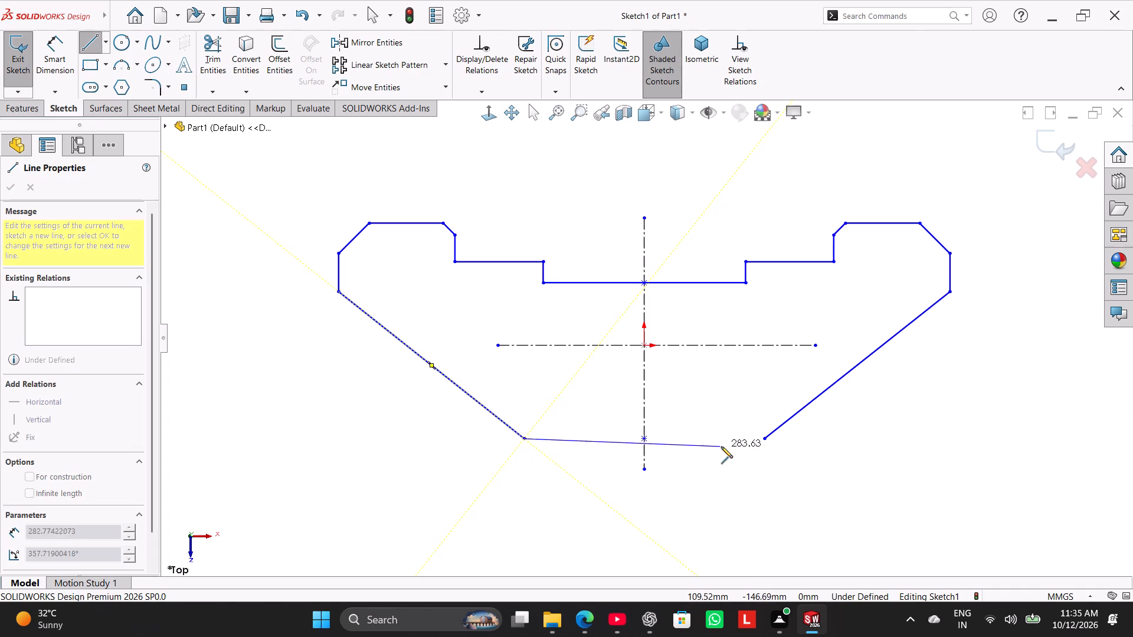
pyautogui.click(764, 441)
pyautogui.rightClick(771, 484)
pyautogui.click(791, 490)
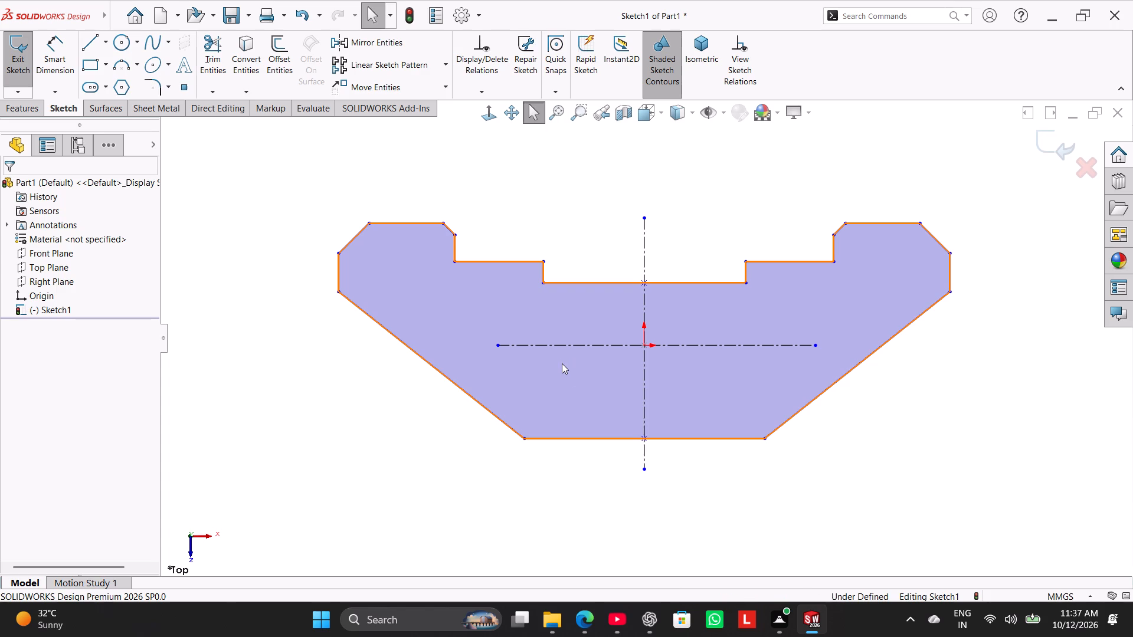
# Dimension the bottom horizontal line of the profile to 70 mm.
pyautogui.click(50, 45)
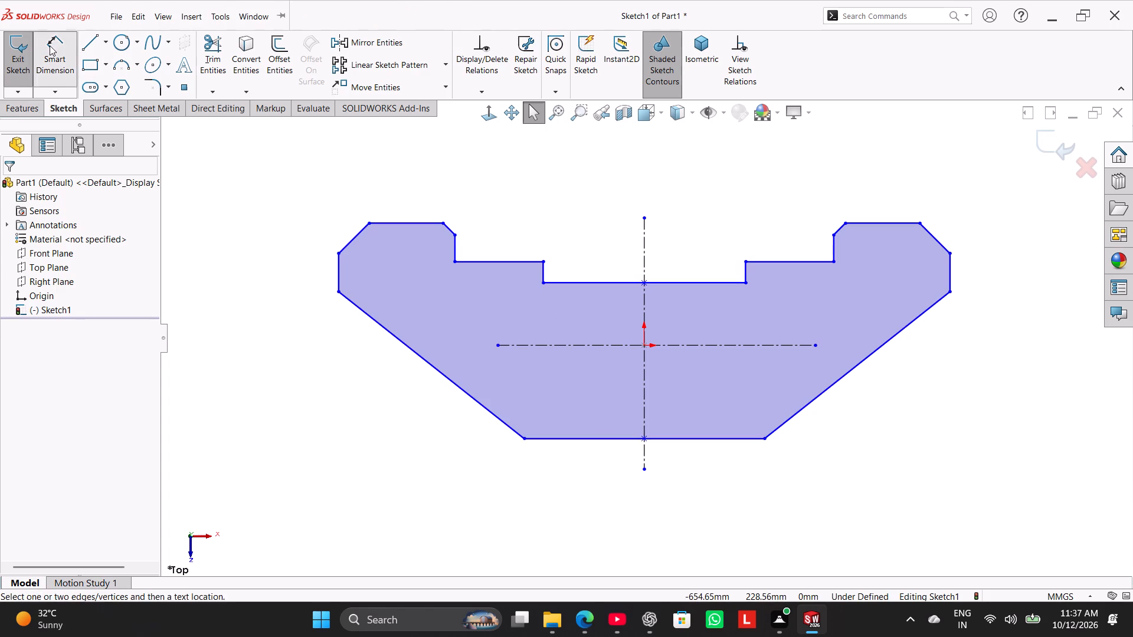
pyautogui.moveTo(626, 438); pyautogui.dragTo(630, 450)
pyautogui.click(650, 510)
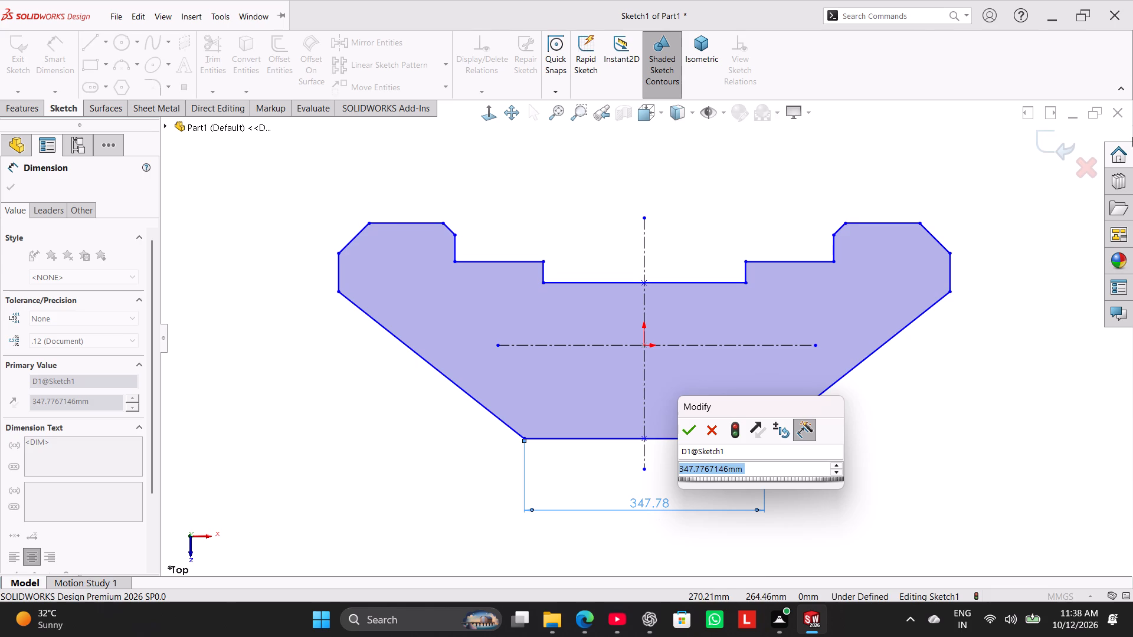
pyautogui.write('70')
pyautogui.press('Return')
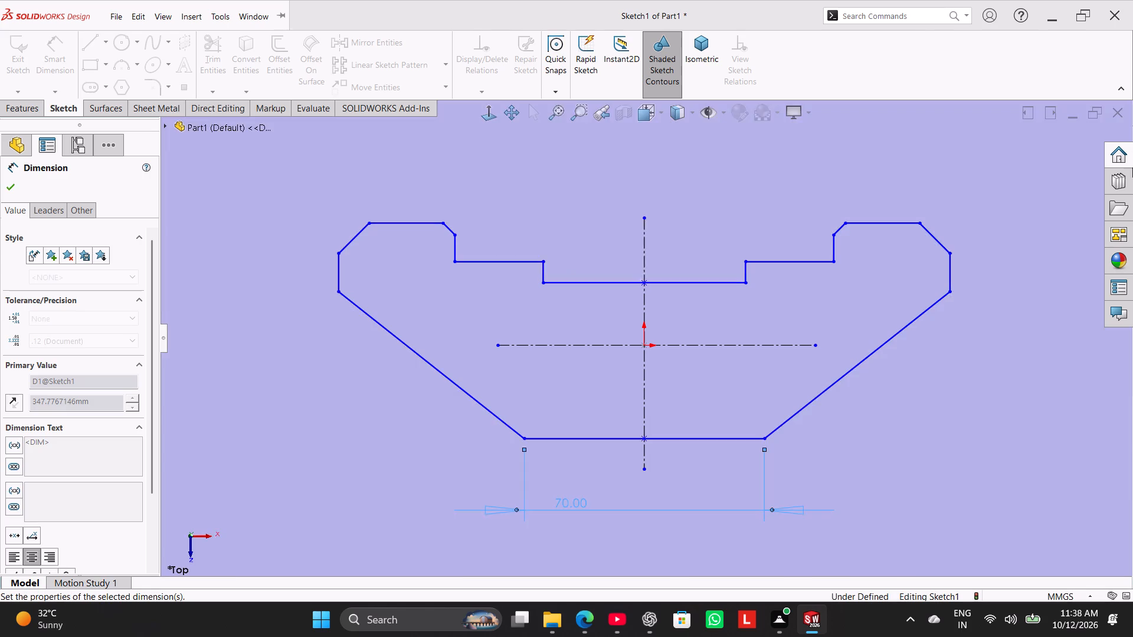
pyautogui.click(957, 457)
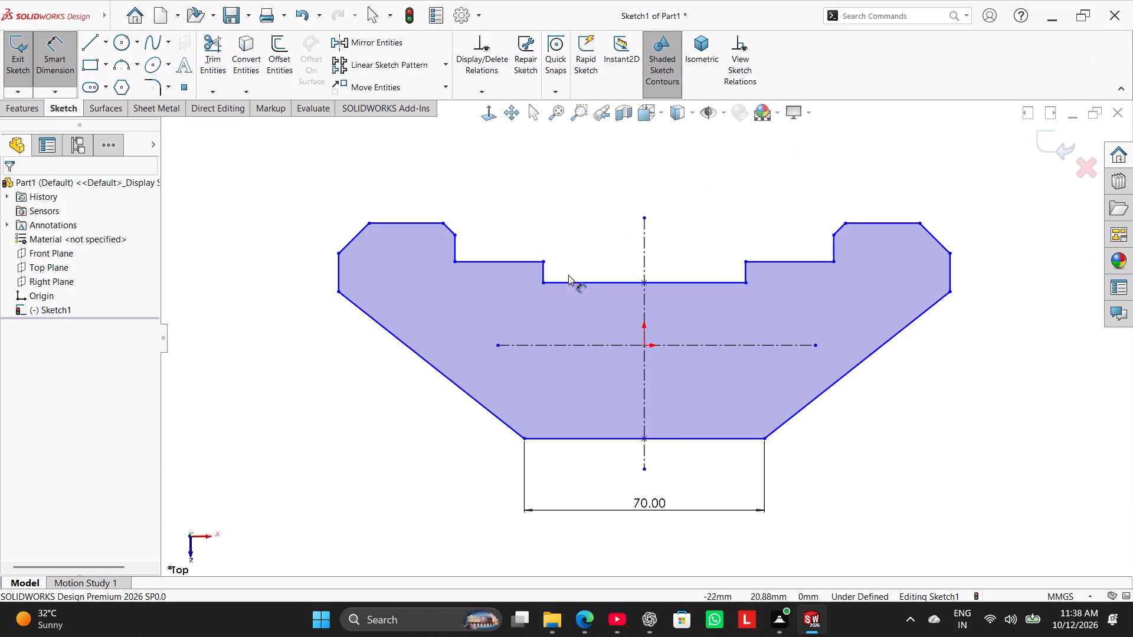
# Dimension the overall width between the two outermost vertical edges to 210 mm.
pyautogui.click(336, 271)
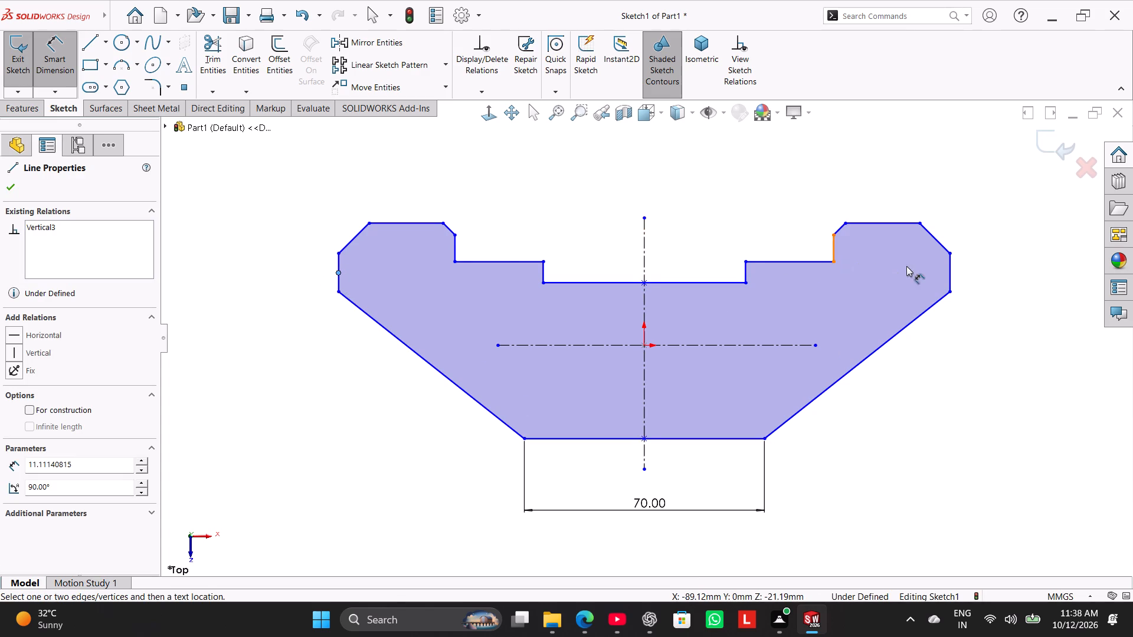
pyautogui.click(950, 275)
pyautogui.click(653, 550)
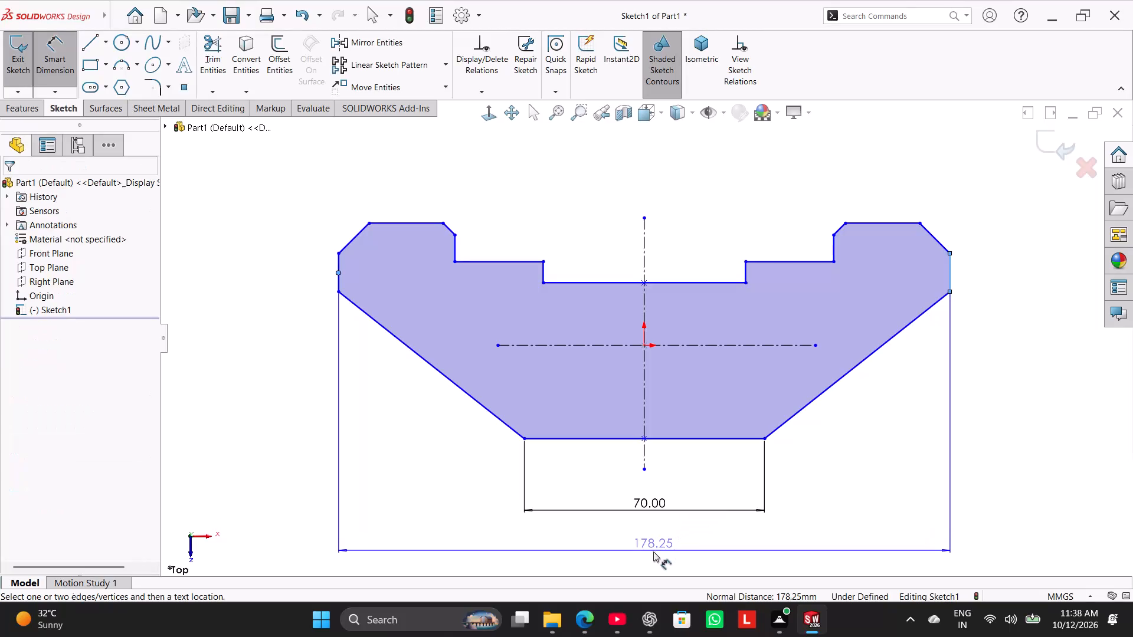
pyautogui.write('180+30')
pyautogui.press('Return')
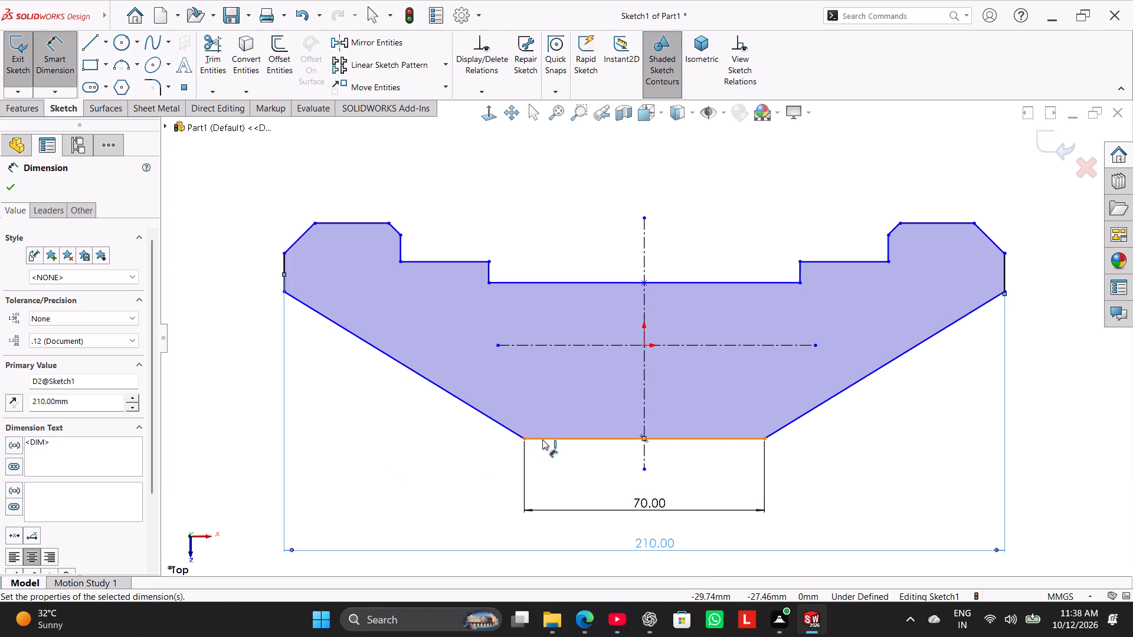
# Dimension the left long diagonal at 45° to the horizontal at its lower endpoint.
pyautogui.click(473, 408)
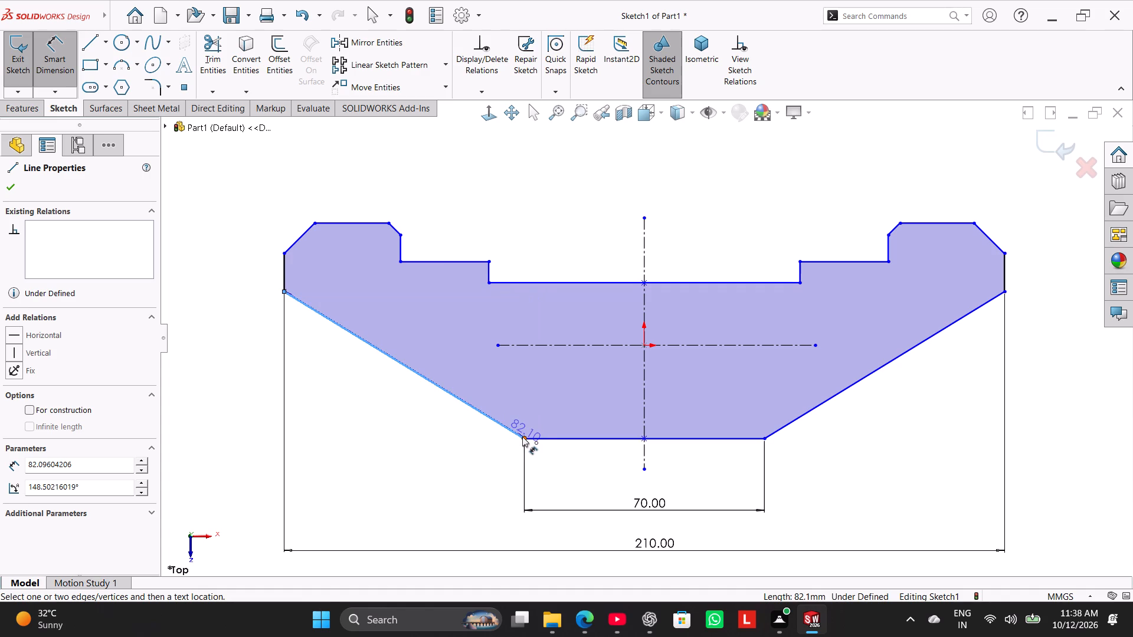
pyautogui.click(523, 438)
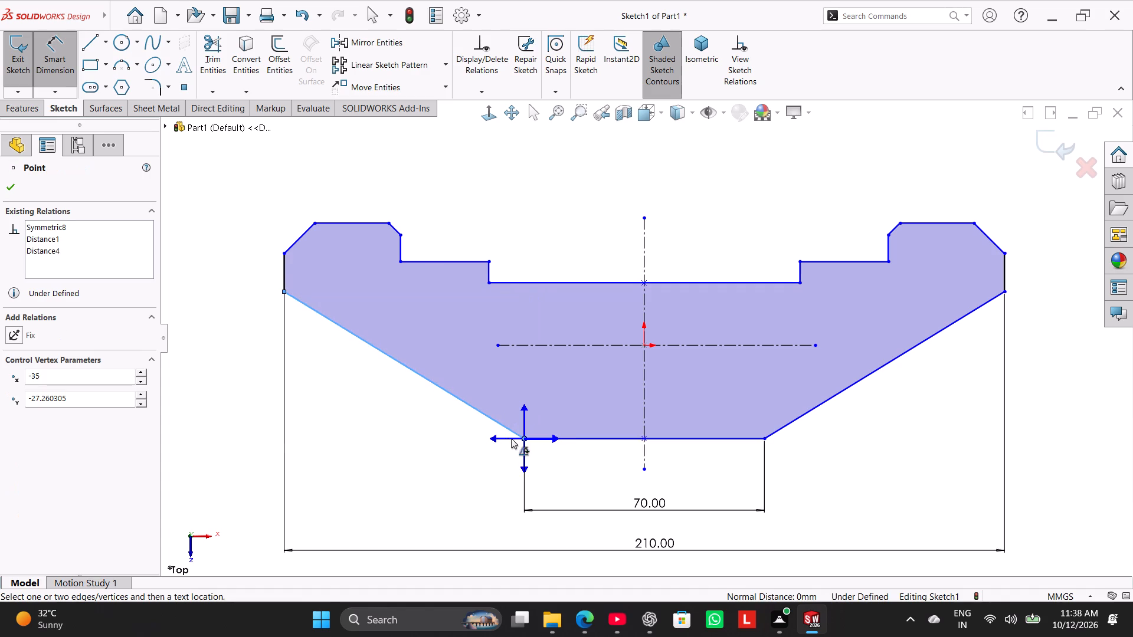
pyautogui.click(494, 437)
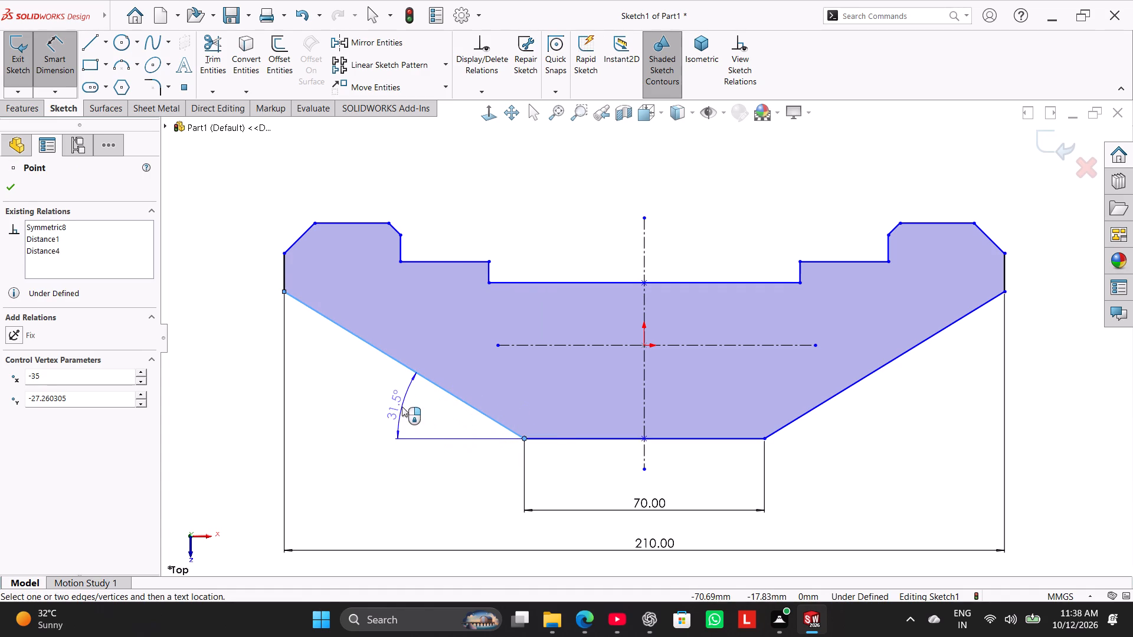
pyautogui.click(402, 406)
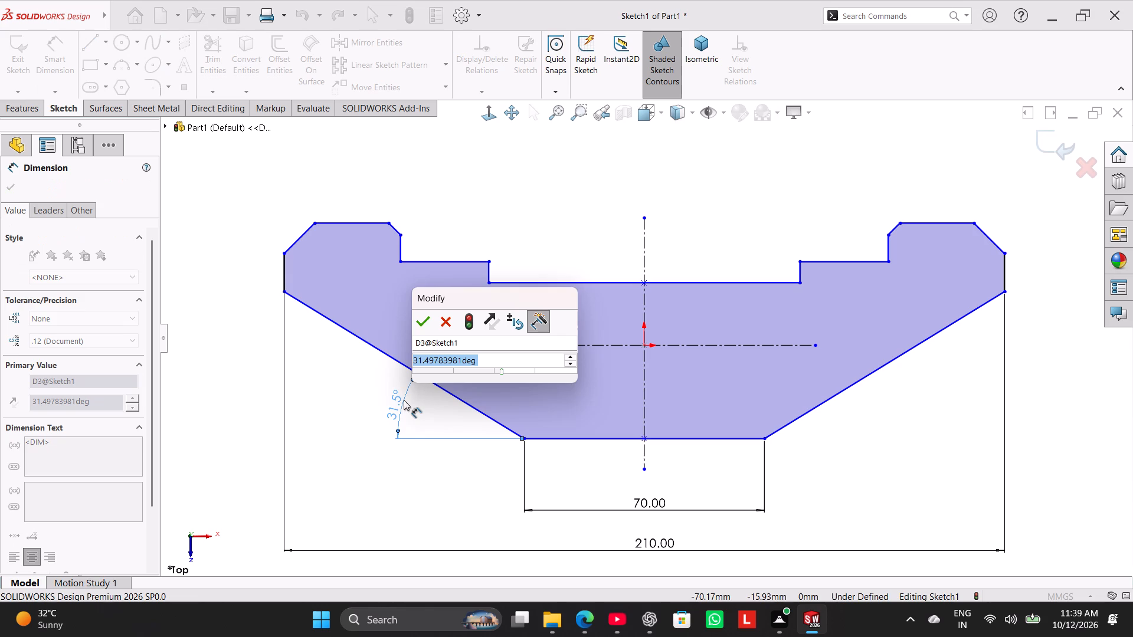
pyautogui.write('45')
pyautogui.press('Return')
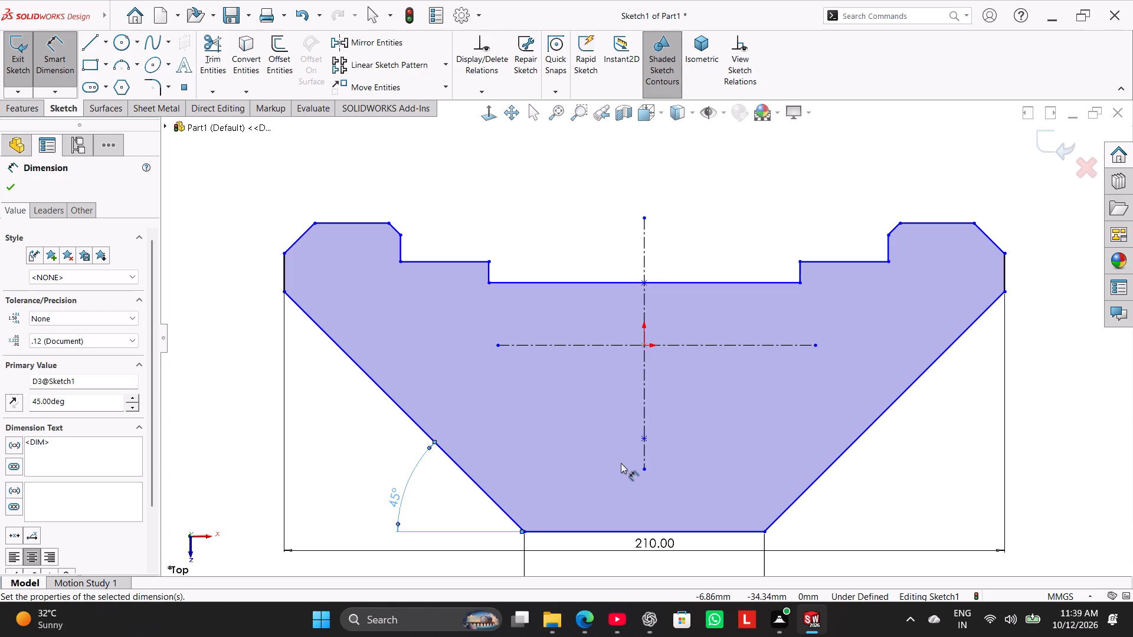
pyautogui.scroll(3, 687, 440)
pyautogui.scroll(-2, 687, 440)
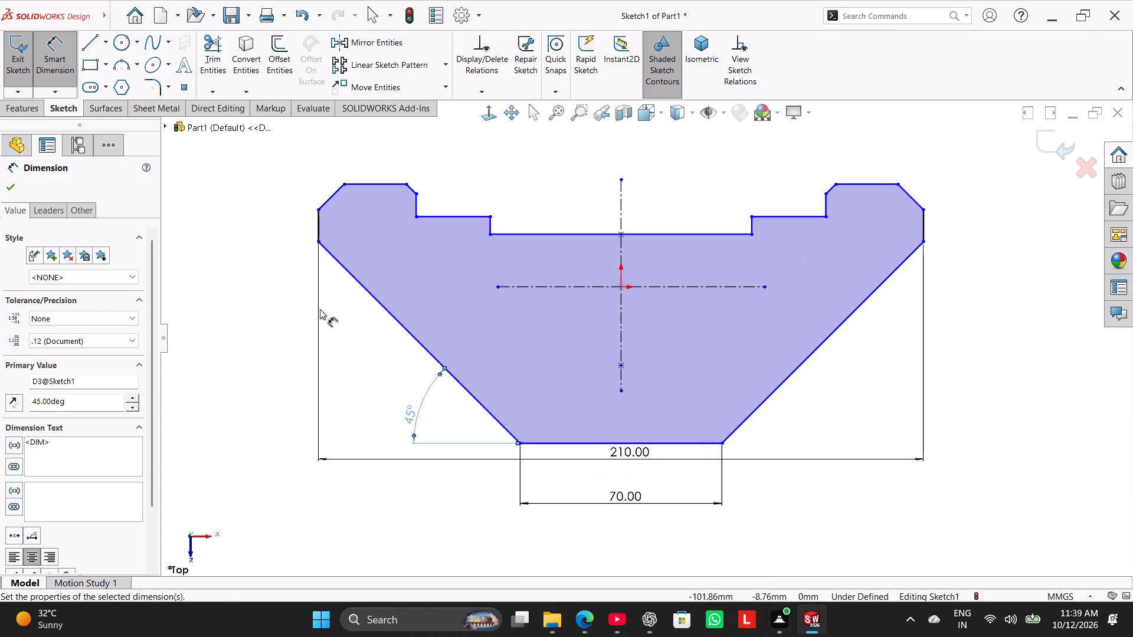
pyautogui.rightClick(282, 288)
pyautogui.click(319, 326)
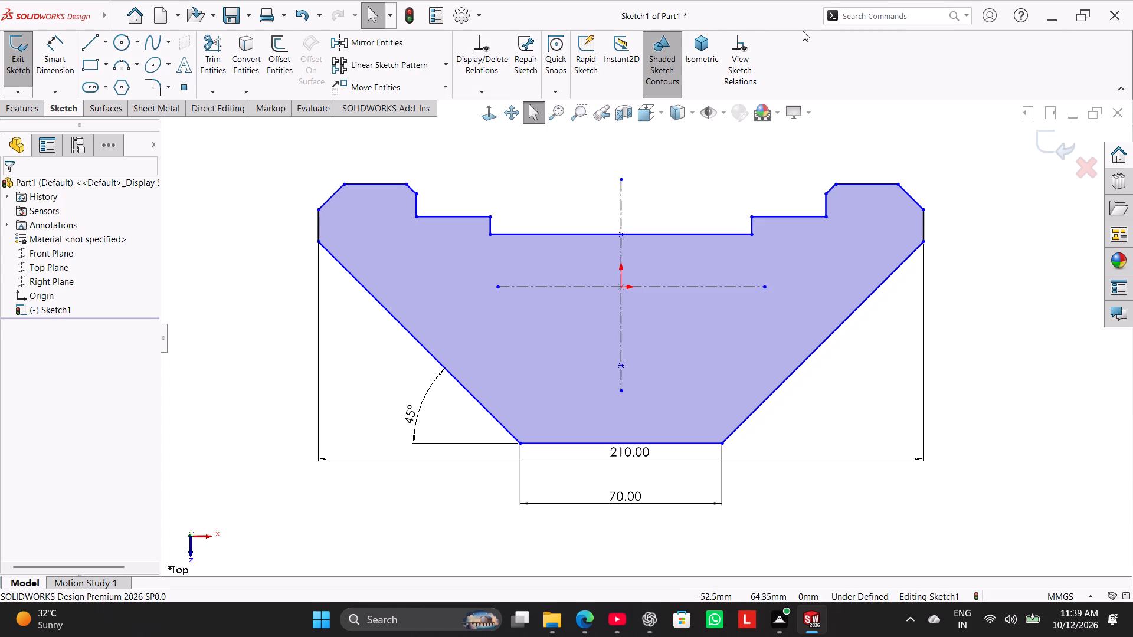
# Dimension the vertical distance from the top-left edge to the lower end of the left outer vertical edge as 24 mm.
pyautogui.click(52, 54)
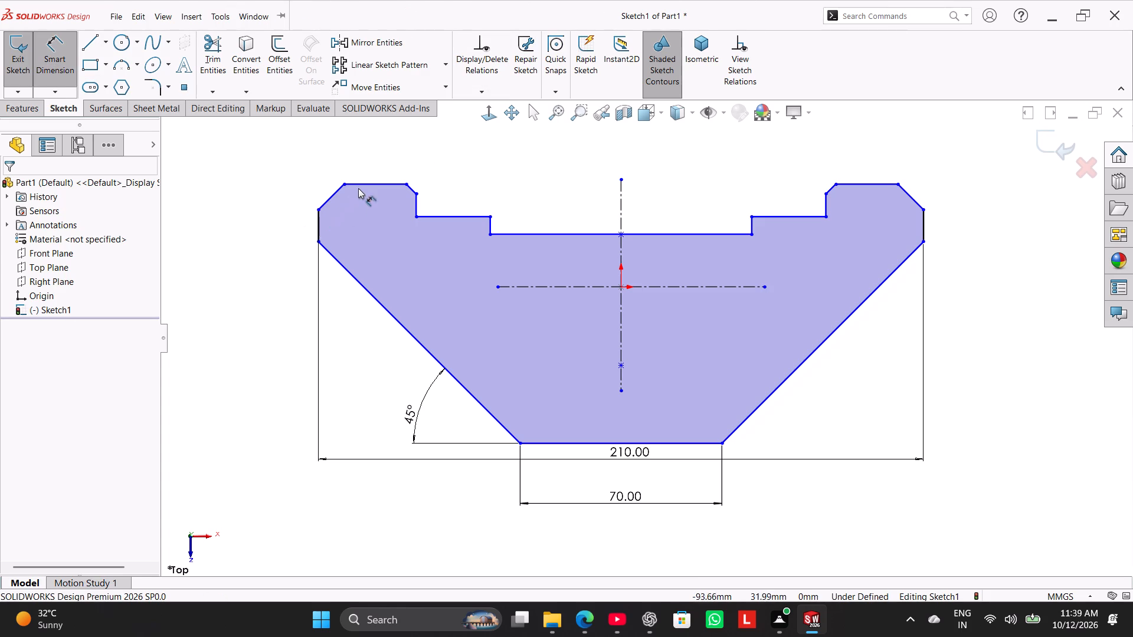
pyautogui.click(359, 188)
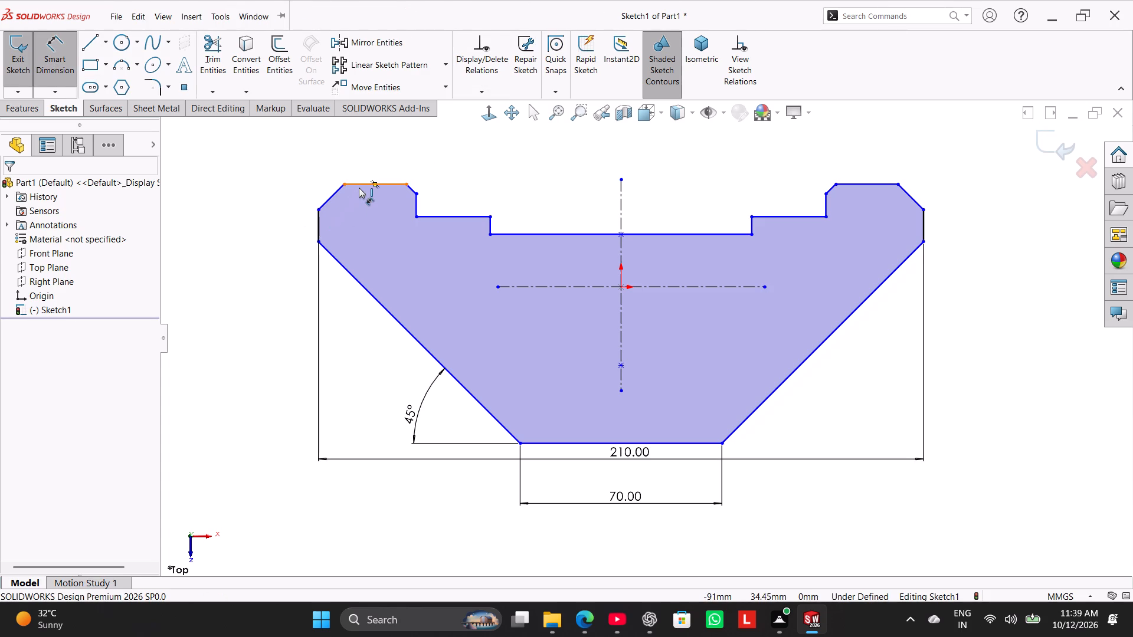
pyautogui.click(317, 241)
pyautogui.click(294, 216)
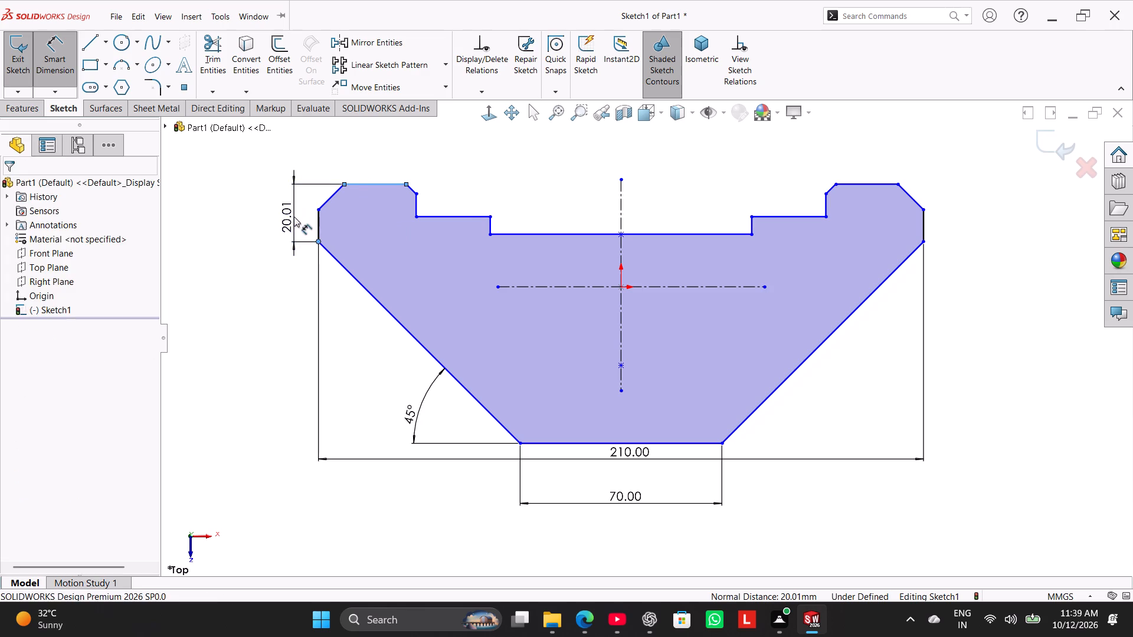
pyautogui.write('24')
pyautogui.press('Return')
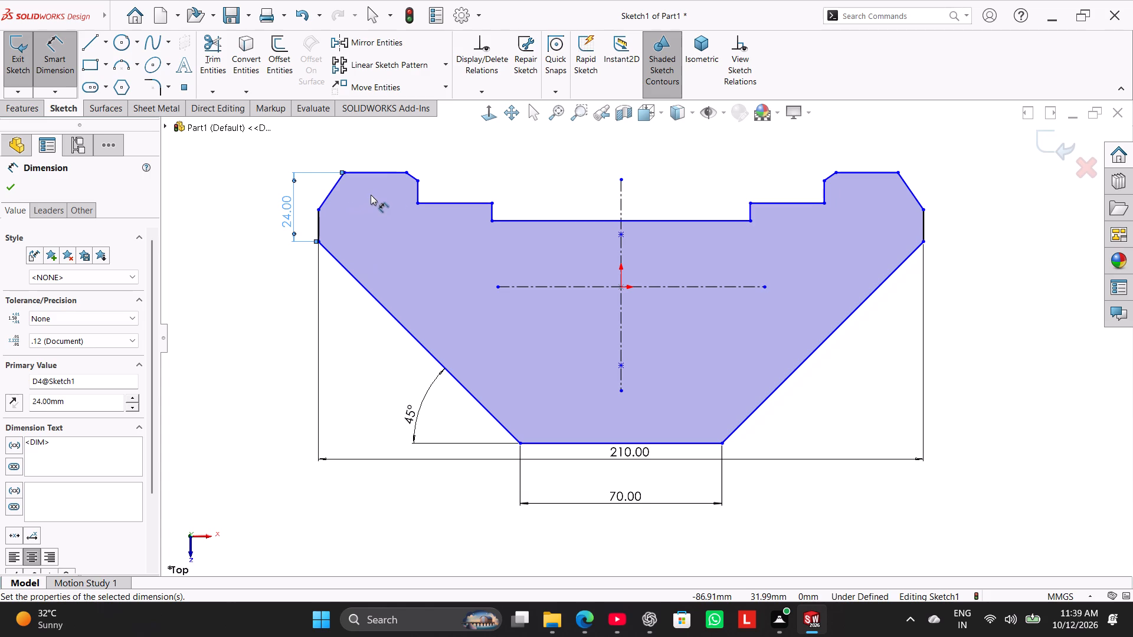
# Dimension the horizontal distance between the left outer vertical edge and the left shoulder's inner upright as 38 mm.
pyautogui.click(420, 190)
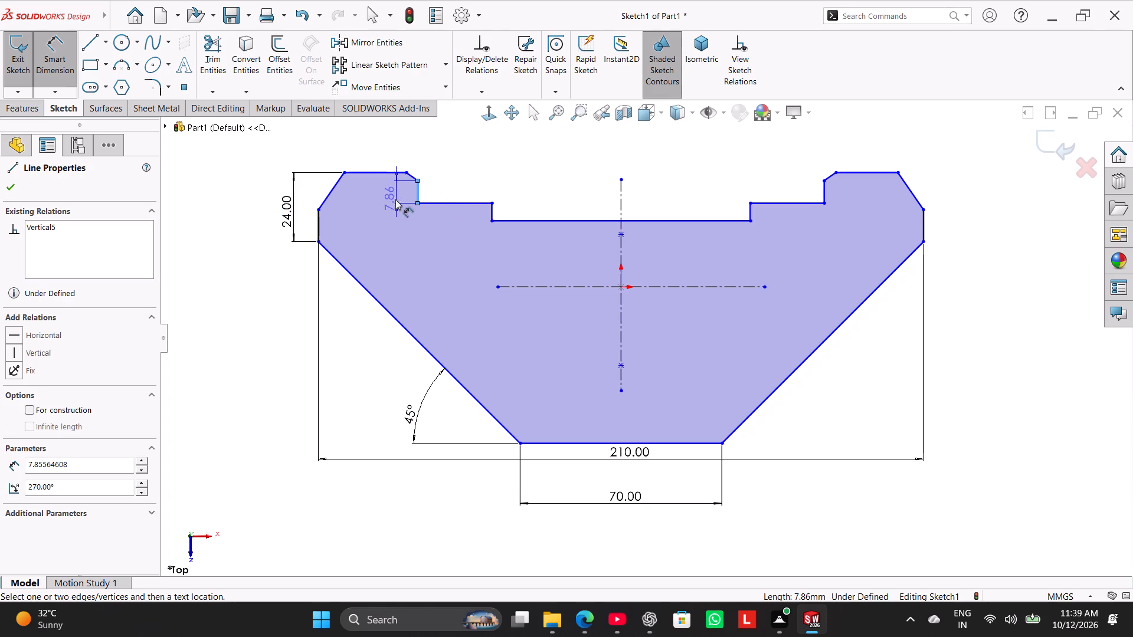
pyautogui.click(320, 224)
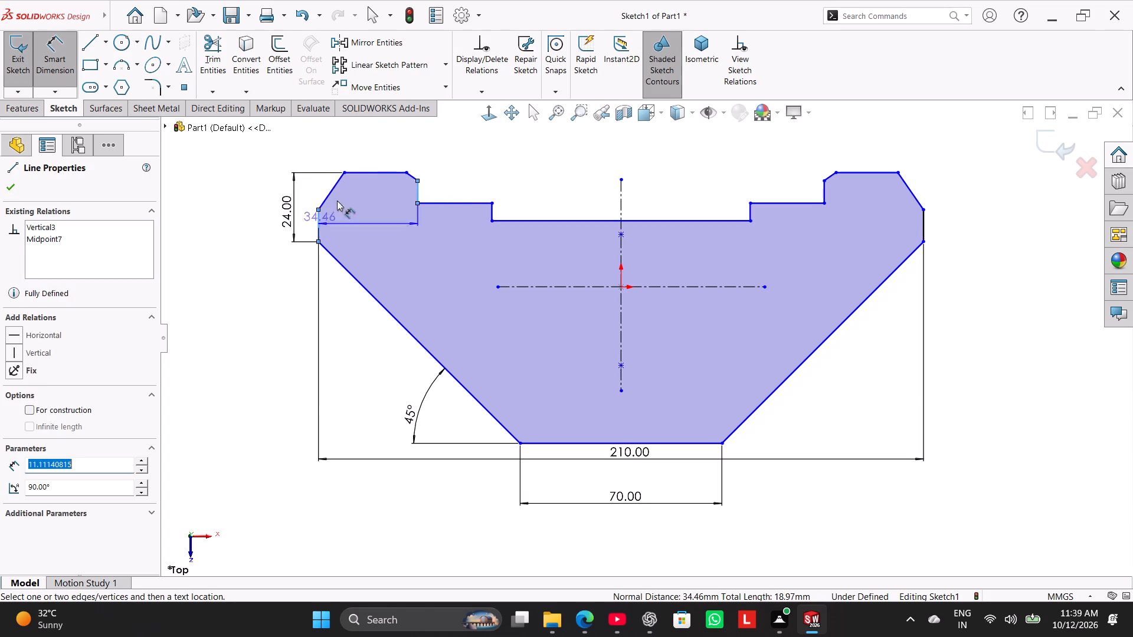
pyautogui.click(369, 150)
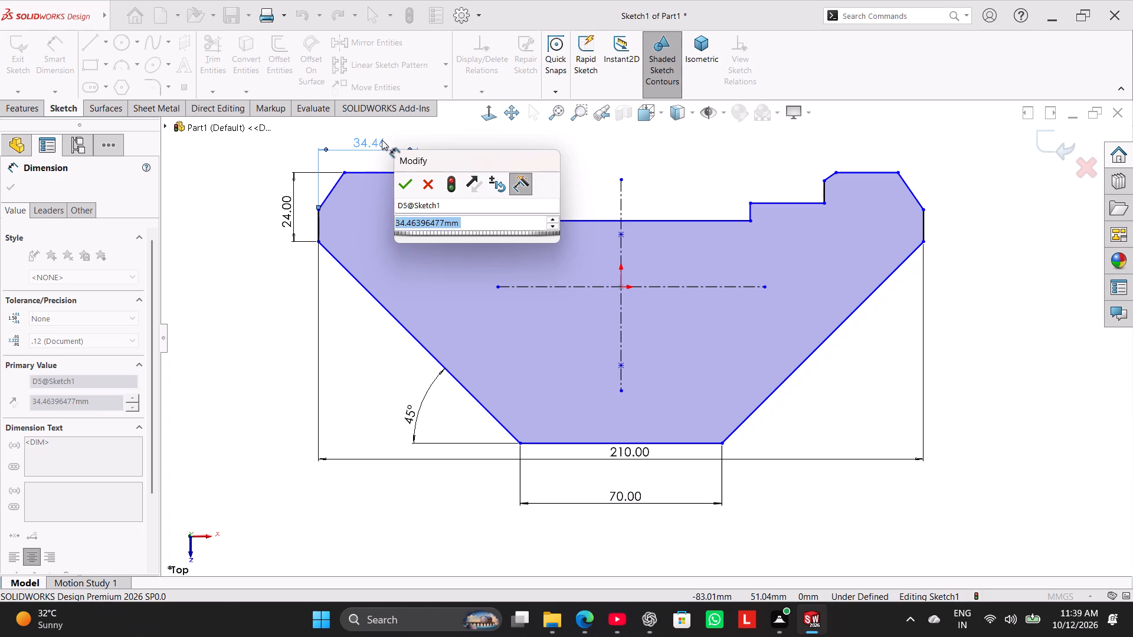
pyautogui.write('38')
pyautogui.press('Return')
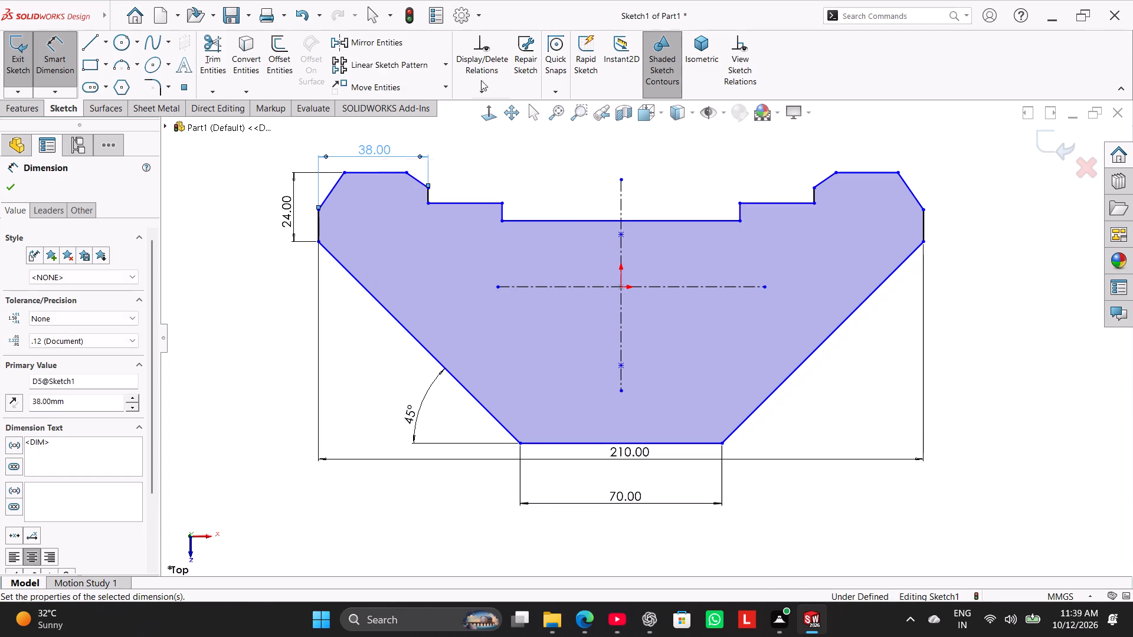
# Dimension the distance from the recess's left upright to the vertical centerline as 32 mm.
pyautogui.click(503, 208)
pyautogui.click(622, 207)
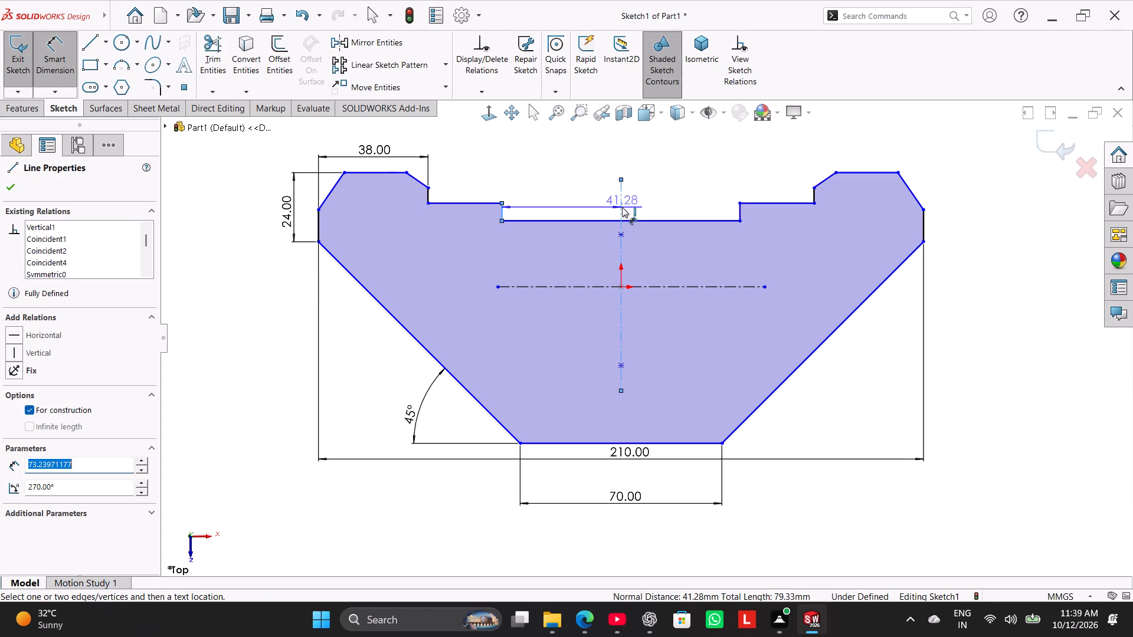
pyautogui.click(578, 168)
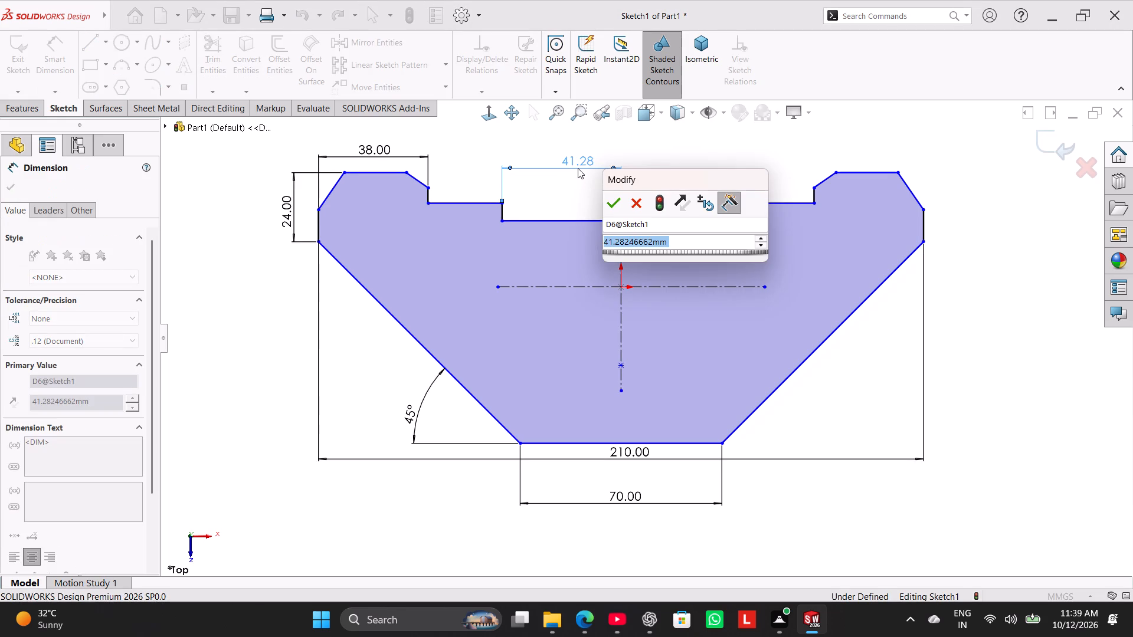
pyautogui.write('32')
pyautogui.press('Return')
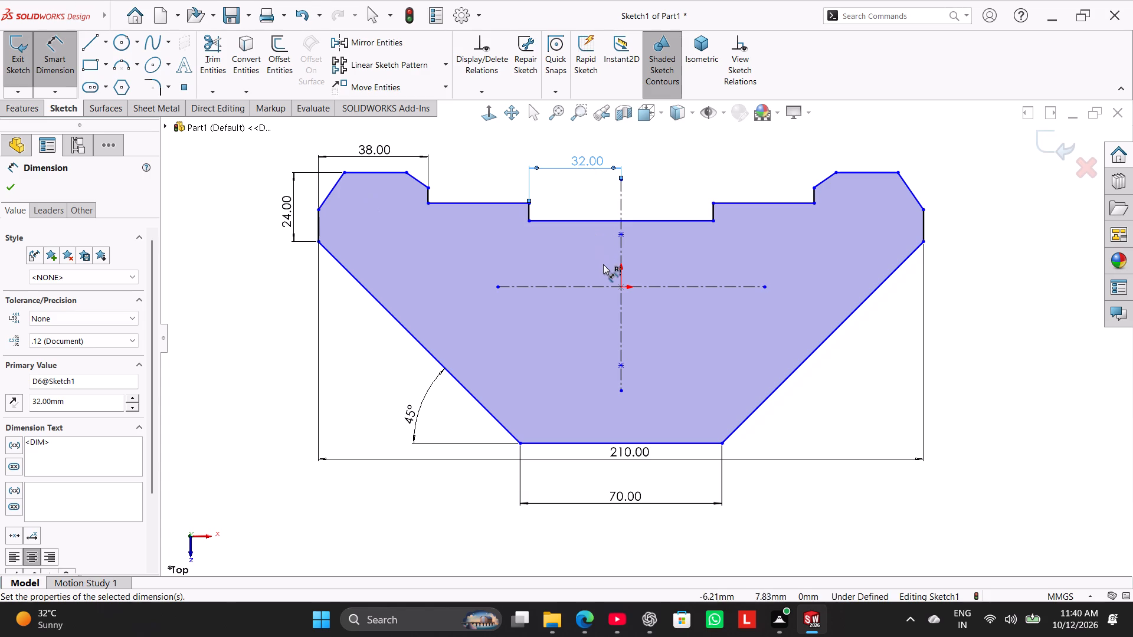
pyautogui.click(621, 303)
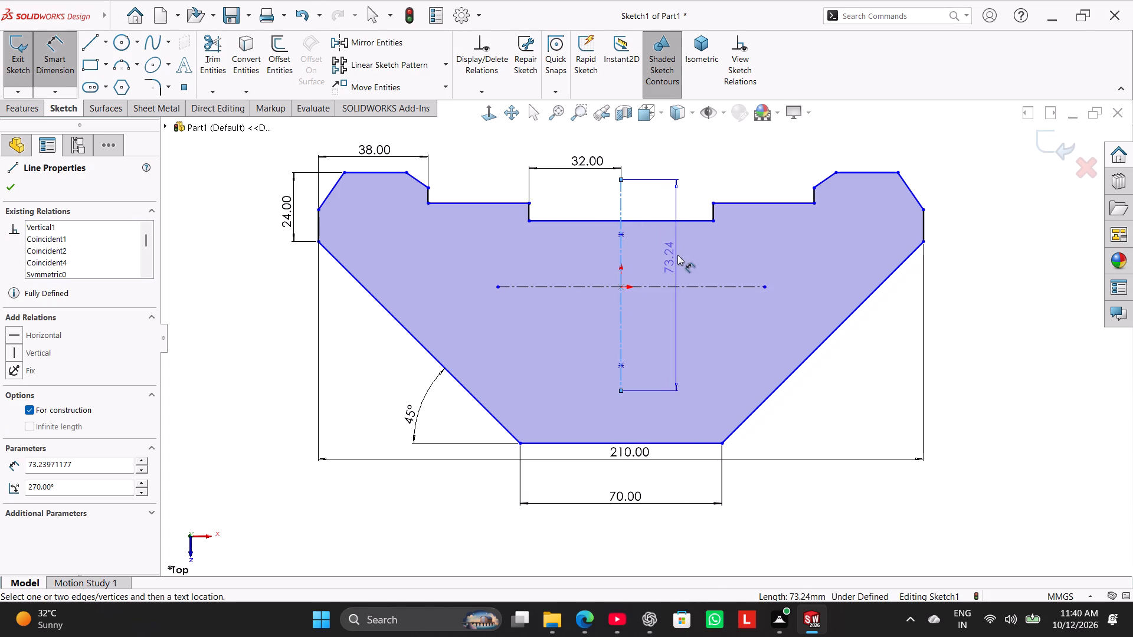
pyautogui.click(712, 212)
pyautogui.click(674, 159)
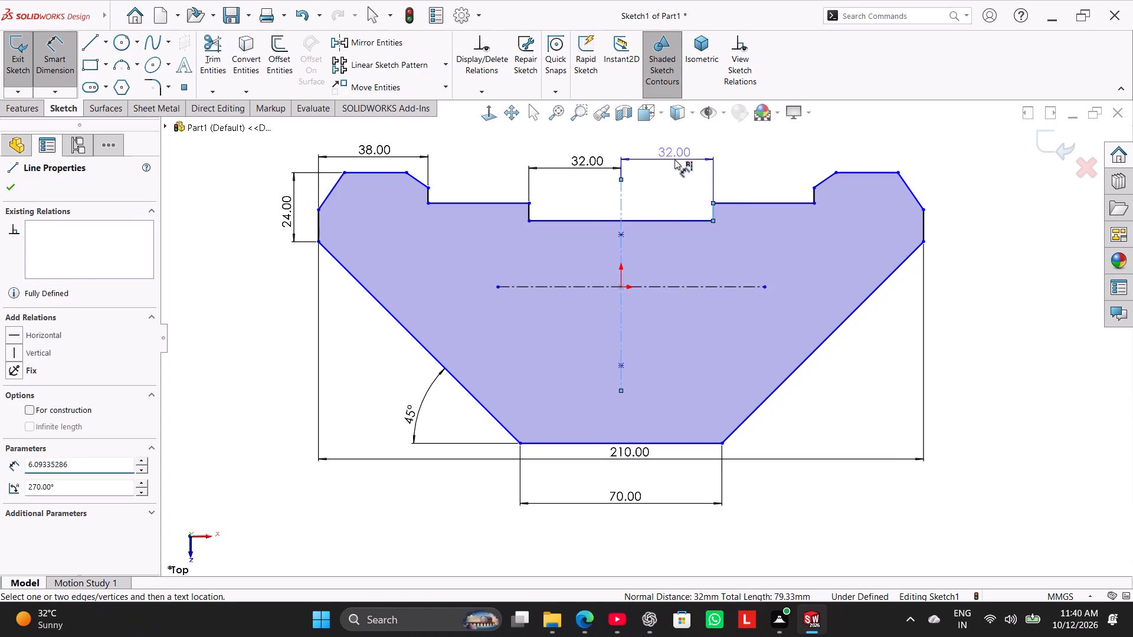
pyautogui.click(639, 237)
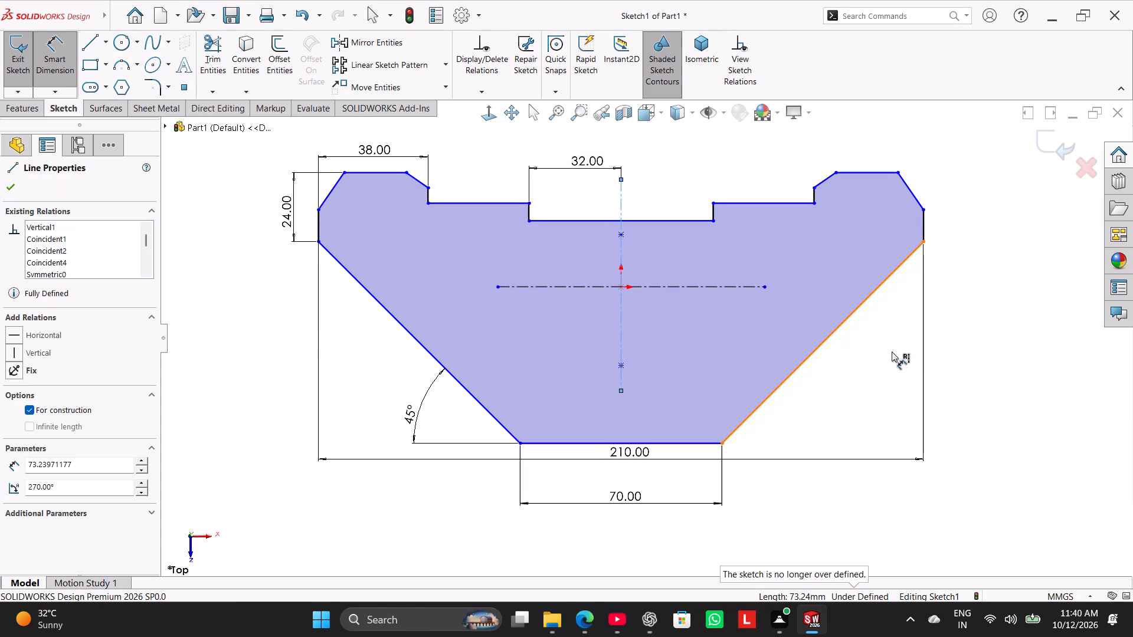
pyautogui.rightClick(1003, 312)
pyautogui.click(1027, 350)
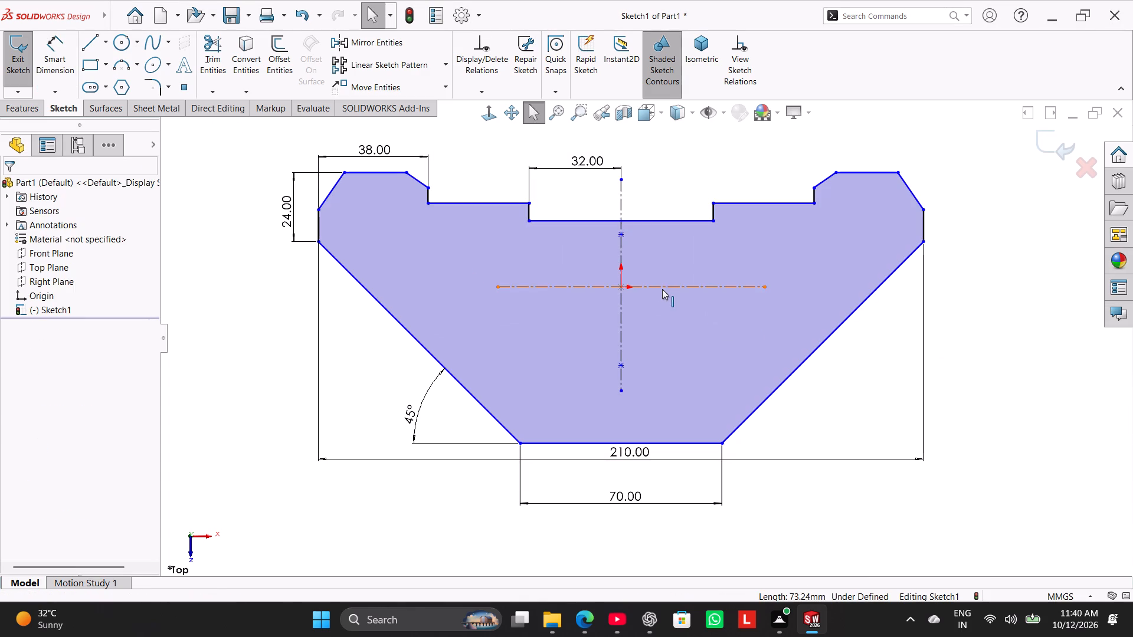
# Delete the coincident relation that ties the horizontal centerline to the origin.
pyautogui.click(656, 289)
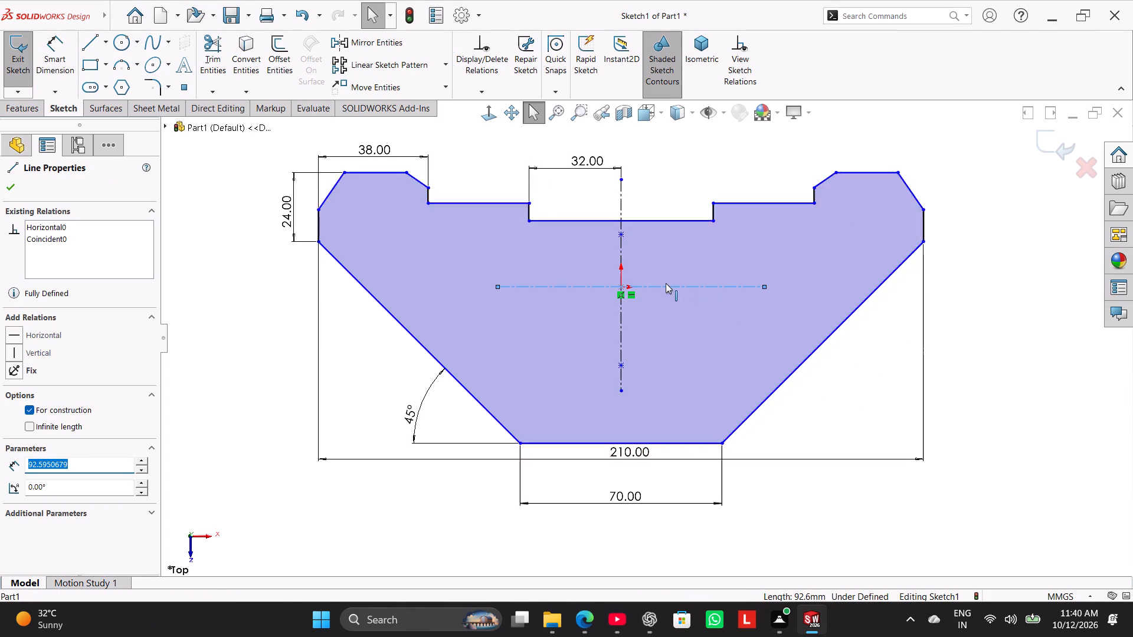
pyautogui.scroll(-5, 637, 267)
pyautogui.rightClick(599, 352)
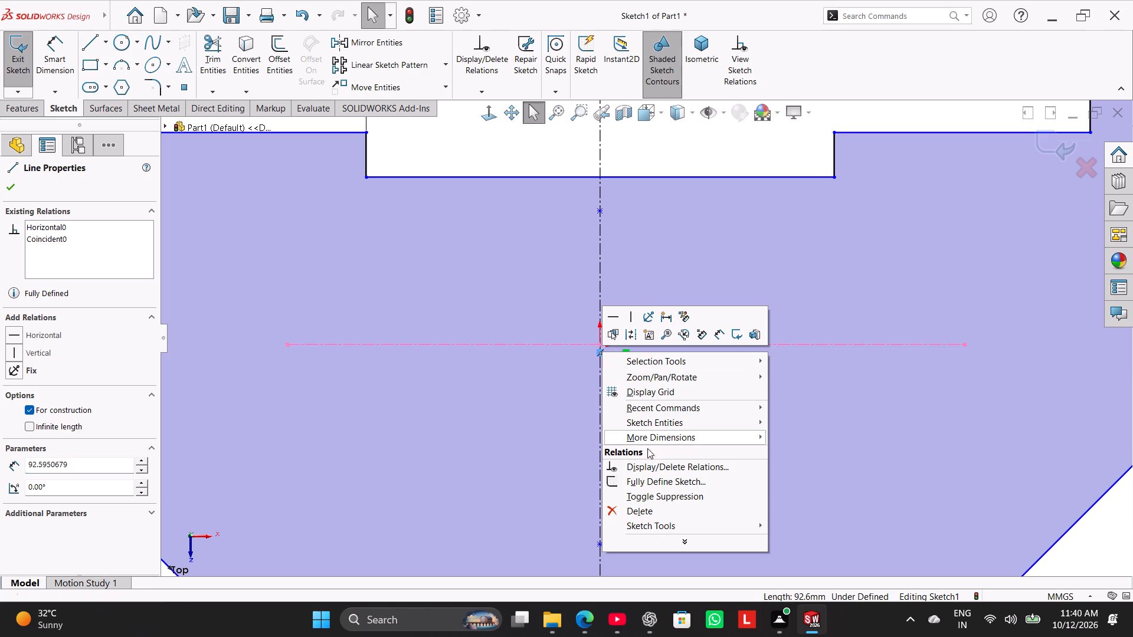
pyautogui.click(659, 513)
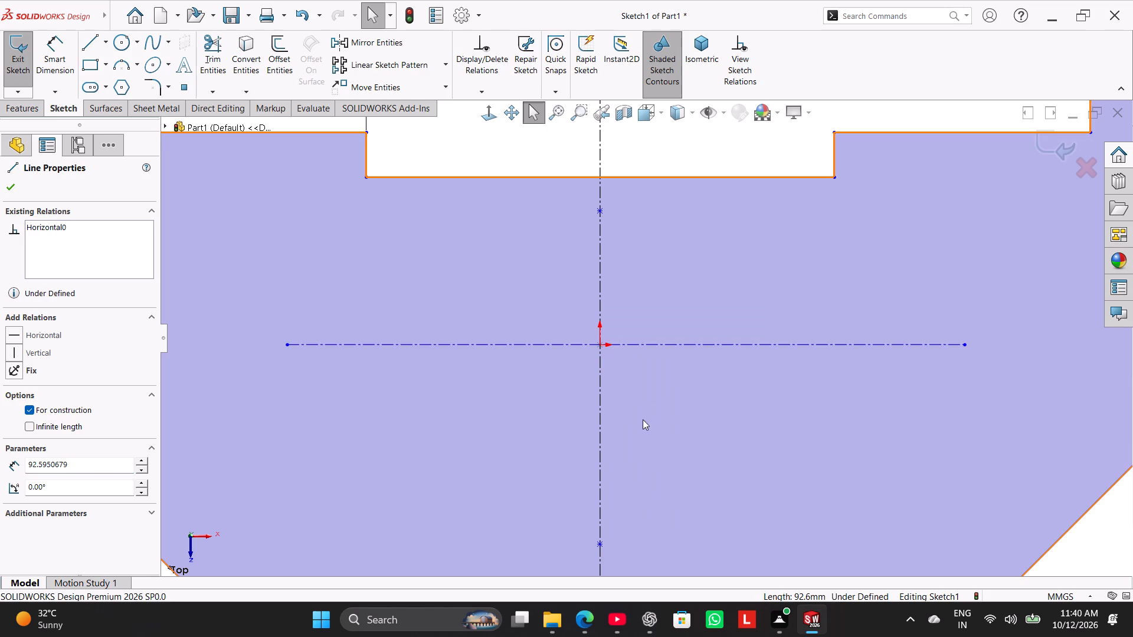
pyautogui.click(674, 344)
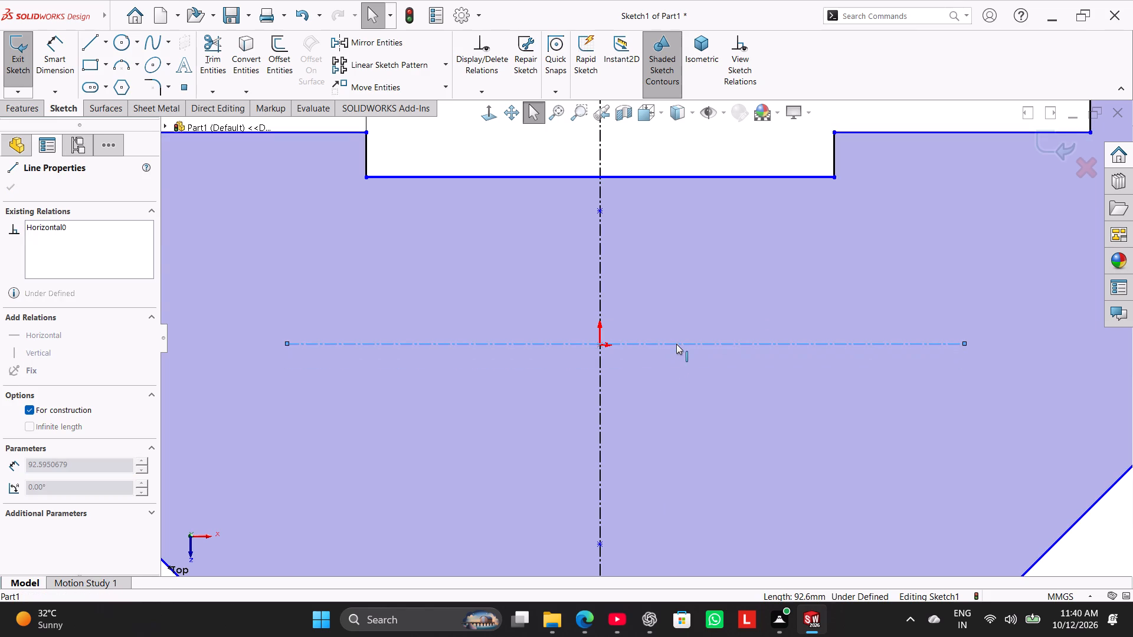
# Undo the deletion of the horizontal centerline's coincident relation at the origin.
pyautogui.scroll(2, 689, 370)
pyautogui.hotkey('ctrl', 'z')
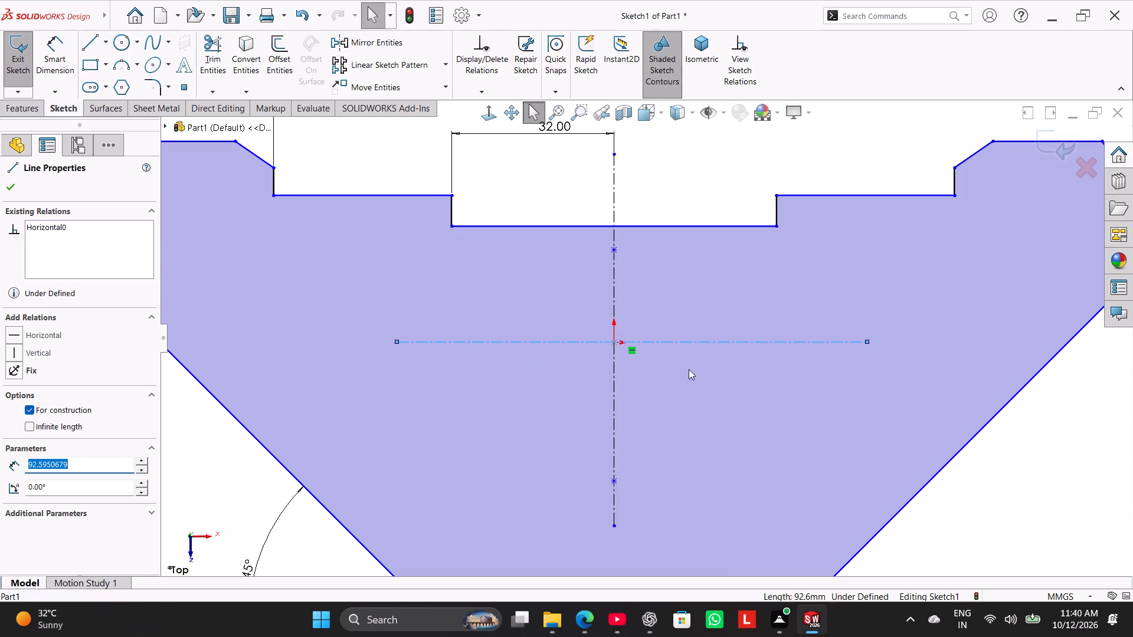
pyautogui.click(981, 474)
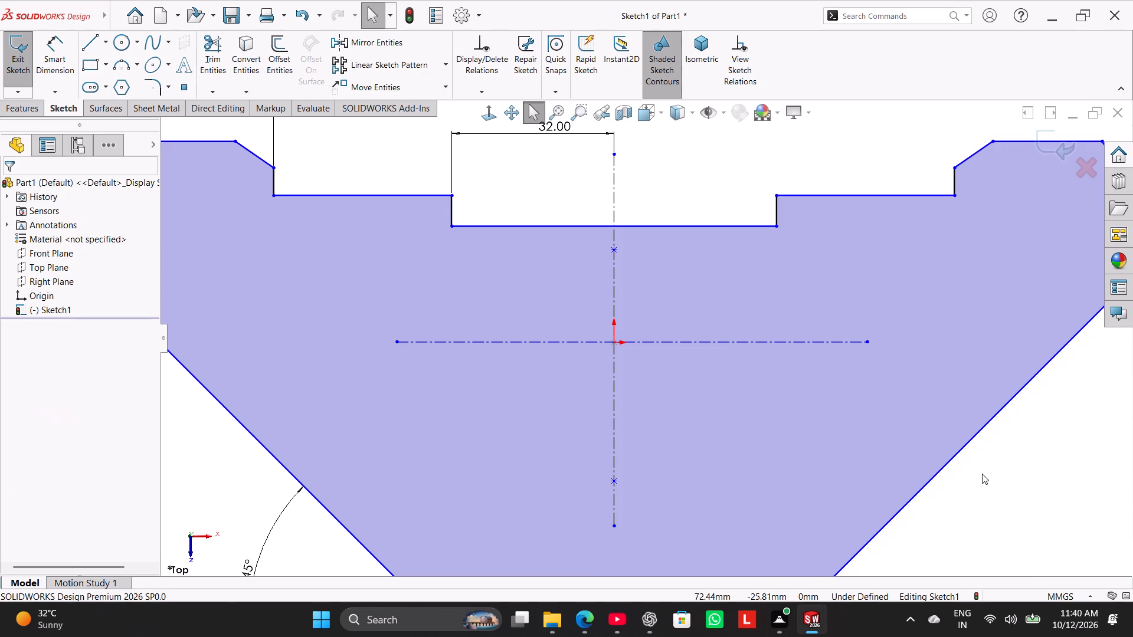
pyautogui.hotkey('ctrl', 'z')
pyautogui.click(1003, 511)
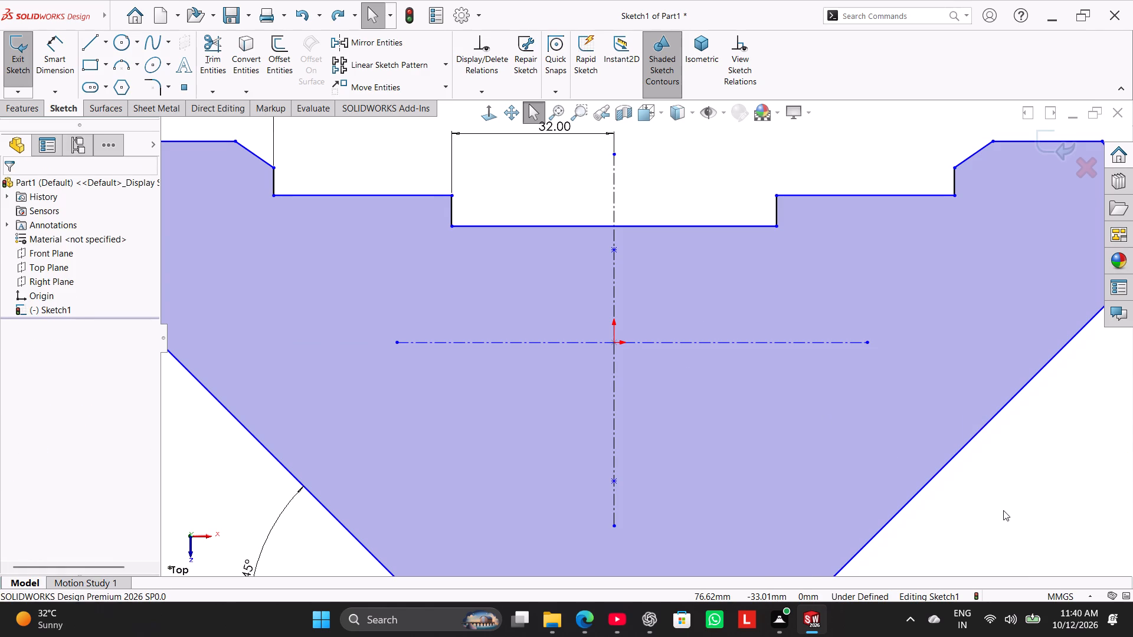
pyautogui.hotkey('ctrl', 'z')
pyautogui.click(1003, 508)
# Display the sketch relations and delete the symmetric relation between the two endpoints of the profile's bottom edge.
pyautogui.scroll(3, 1003, 508)
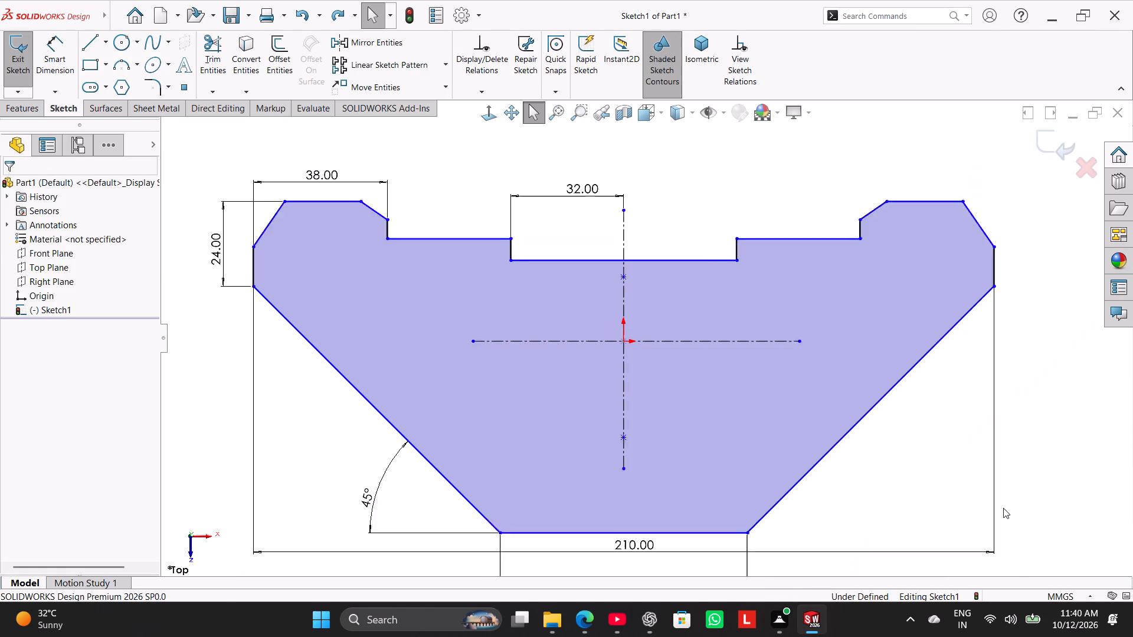
pyautogui.click(736, 78)
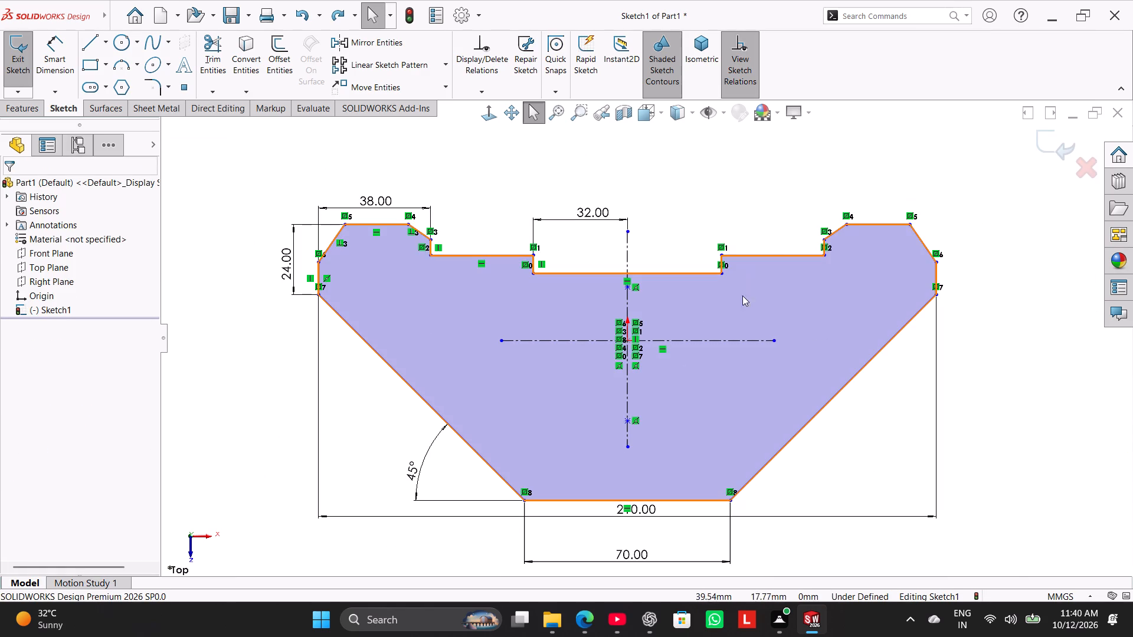
pyautogui.scroll(-3, 709, 455)
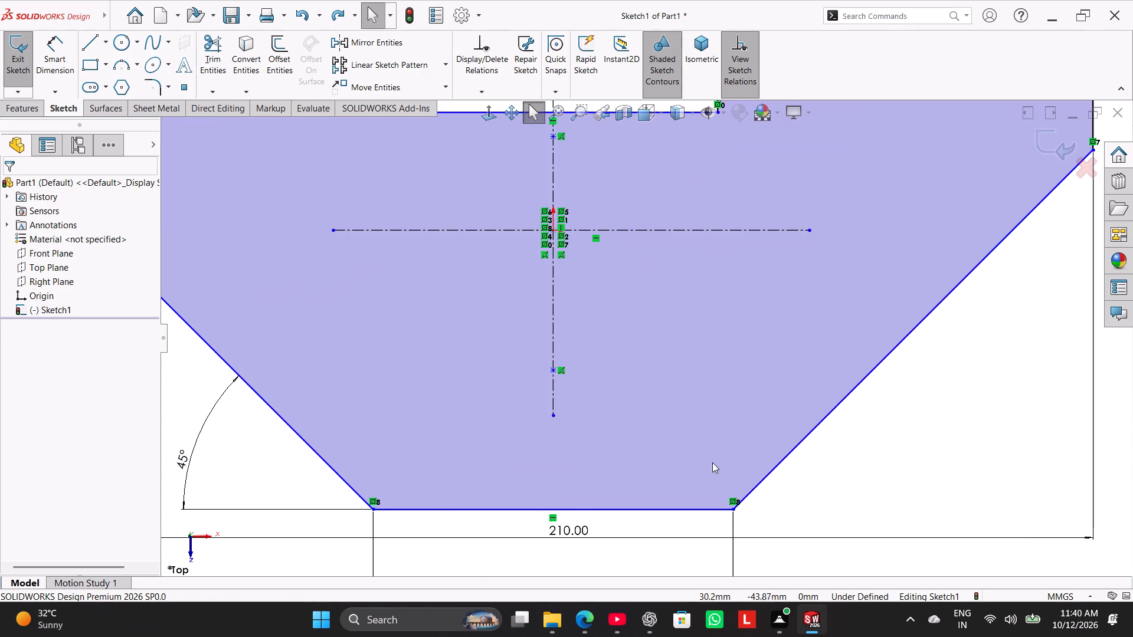
pyautogui.rightClick(733, 503)
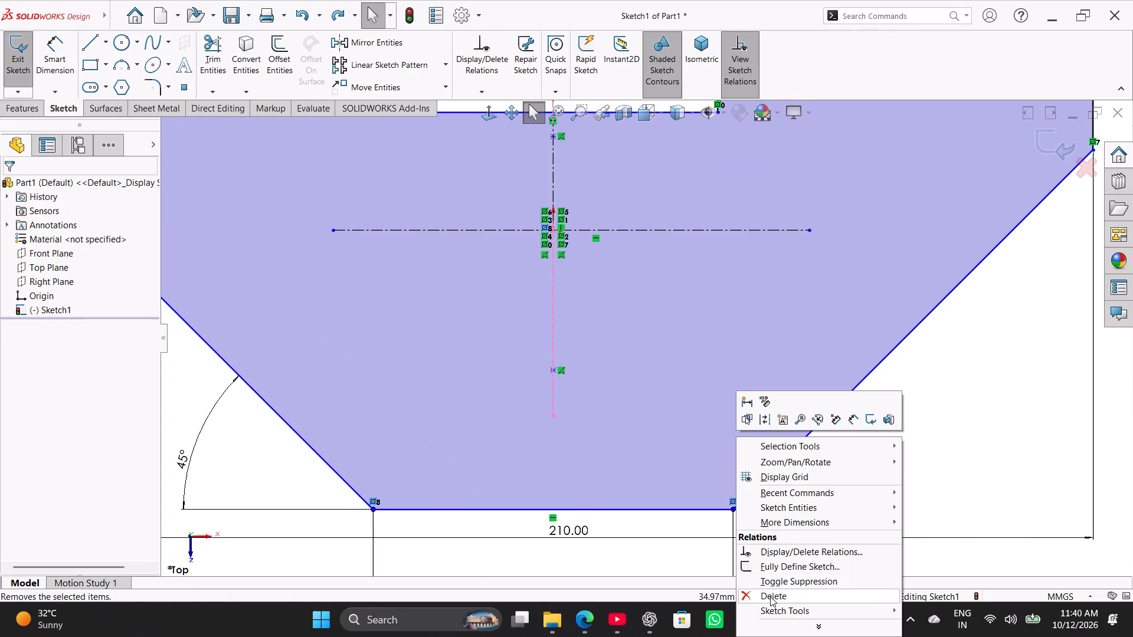
pyautogui.click(770, 596)
# Try to shift the profile's bottom edge sideways to test its freedom of movement.
pyautogui.scroll(5, 674, 411)
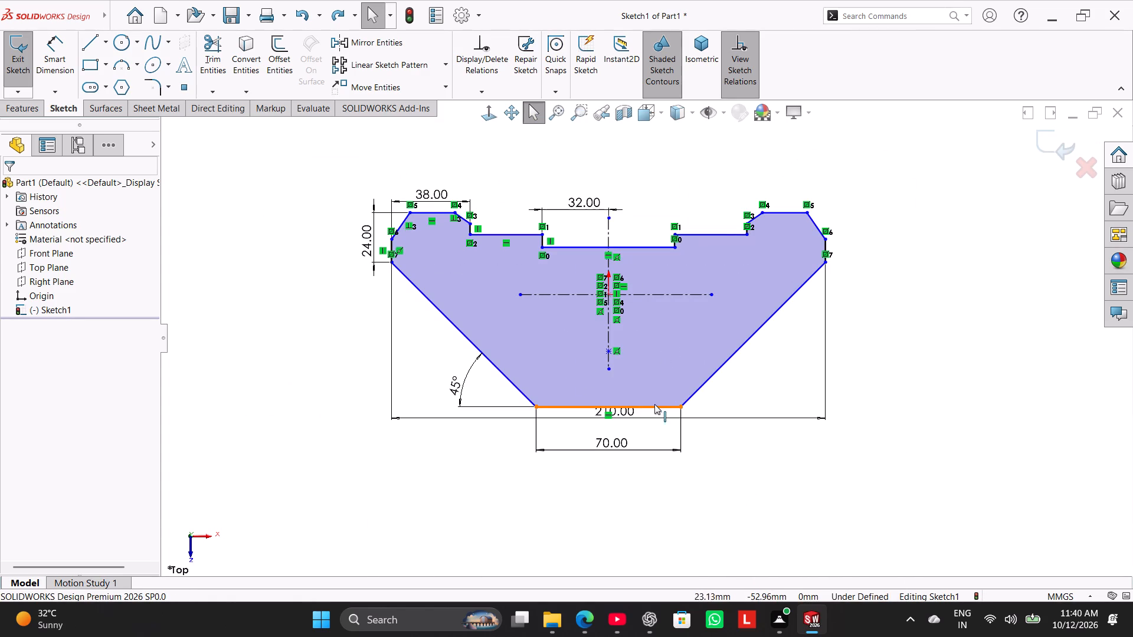
pyautogui.moveTo(649, 405); pyautogui.dragTo(695, 406)
pyautogui.click(735, 405)
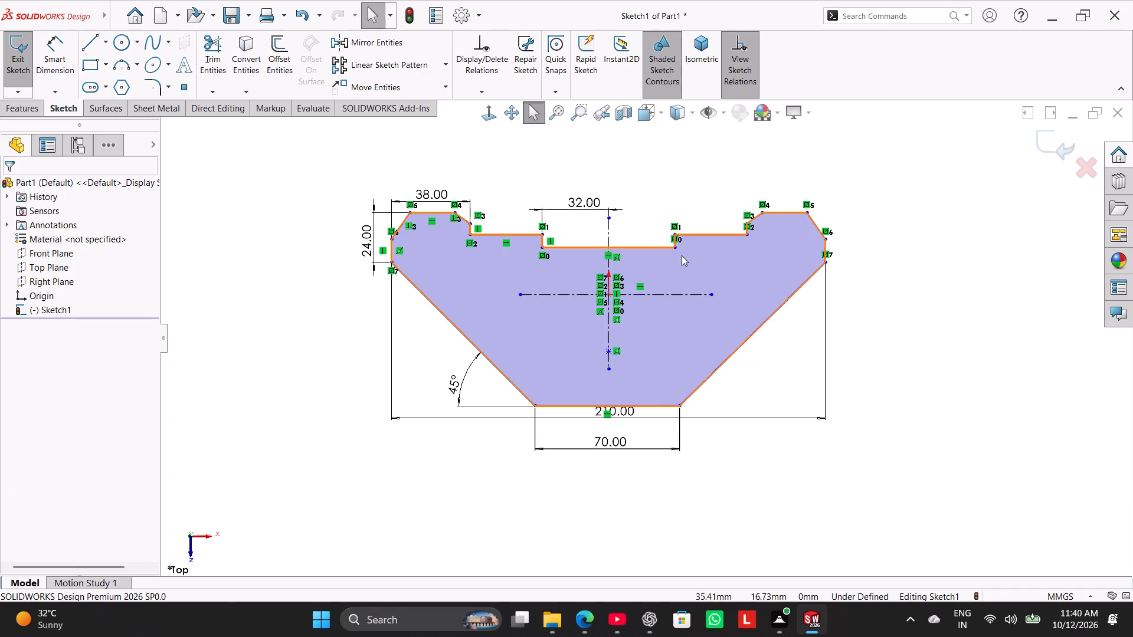
# Delete the symmetric relations at both ends of the top-right edge and at the upper end of the right shoulder's inner upright.
pyautogui.scroll(-3, 682, 254)
pyautogui.rightClick(814, 191)
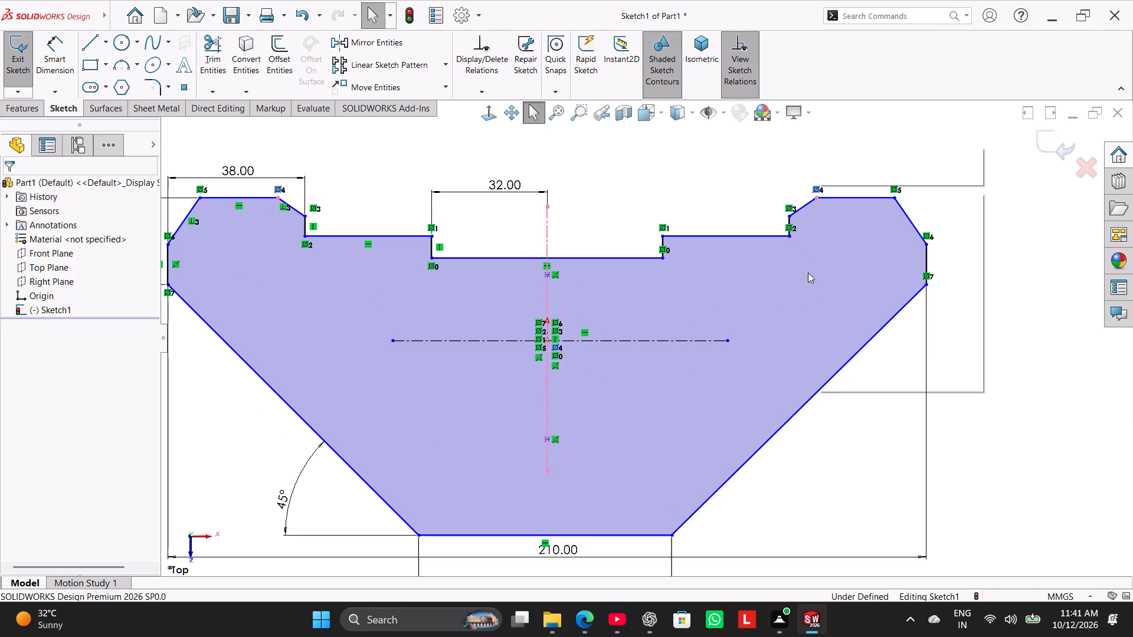
pyautogui.click(835, 354)
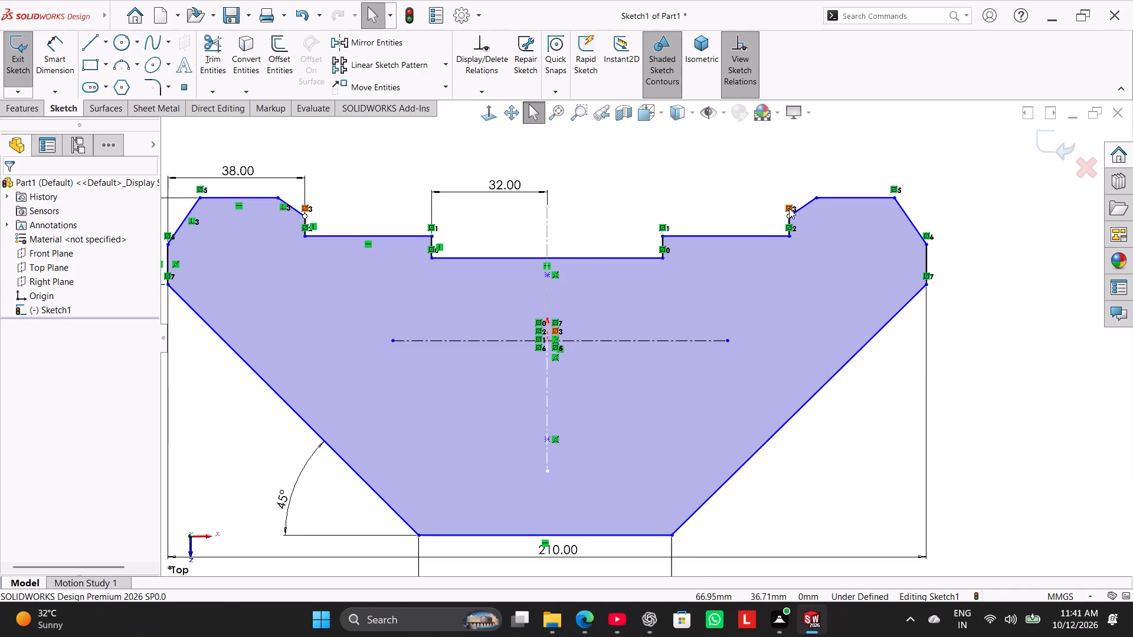
pyautogui.rightClick(789, 208)
pyautogui.click(819, 369)
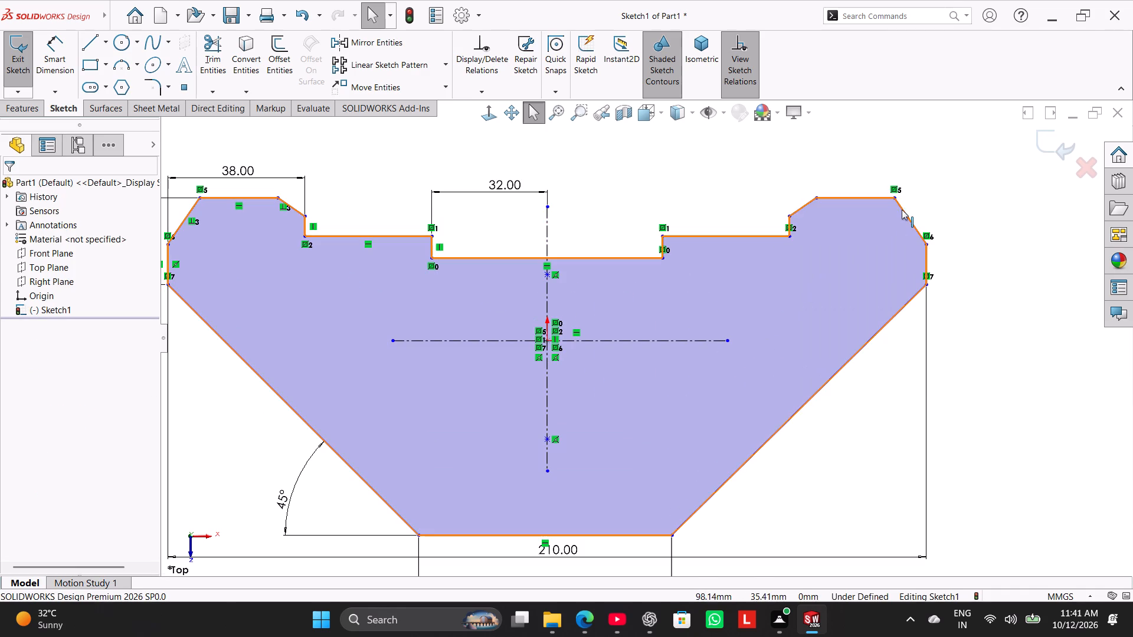
pyautogui.rightClick(896, 185)
pyautogui.click(948, 340)
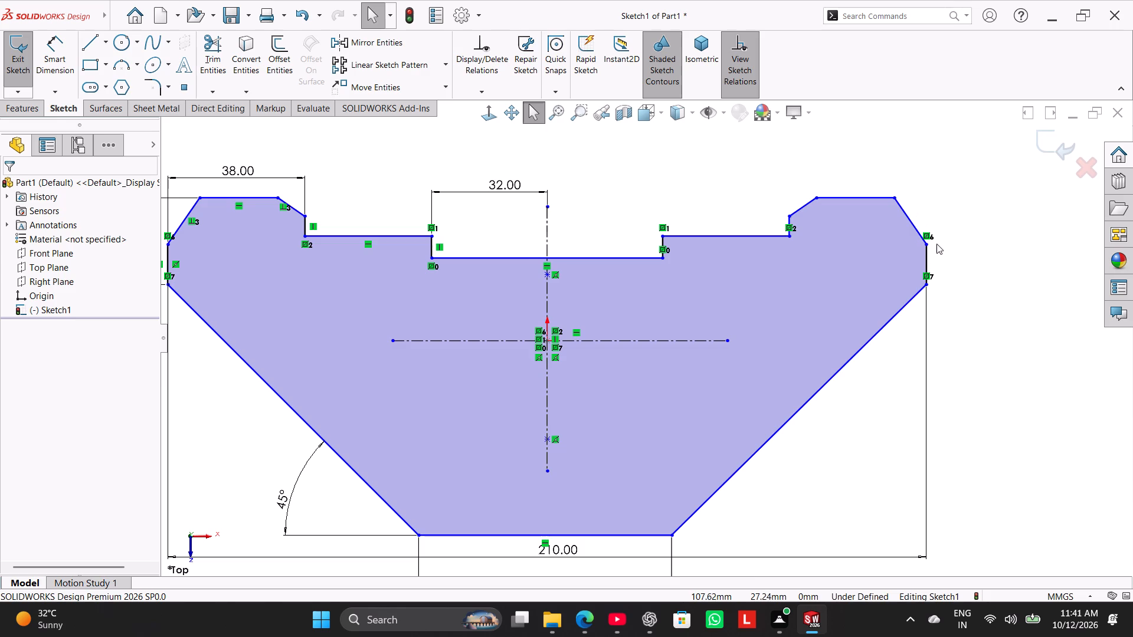
# Delete the symmetric relations at the lower and upper ends of the right outer vertical edge.
pyautogui.scroll(-6, 926, 267)
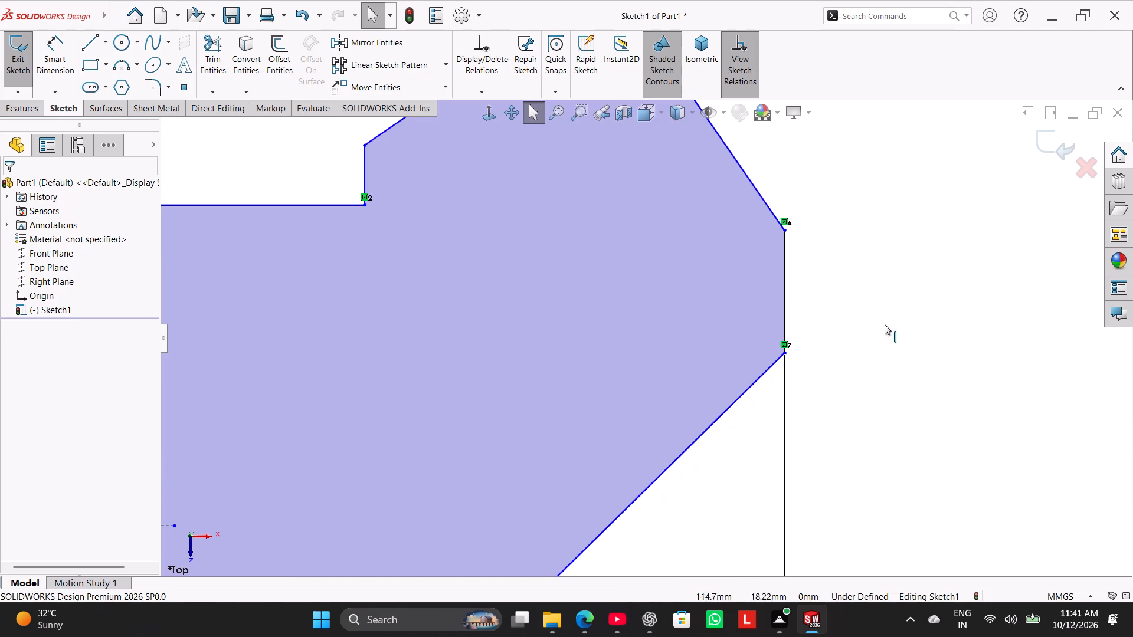
pyautogui.rightClick(785, 342)
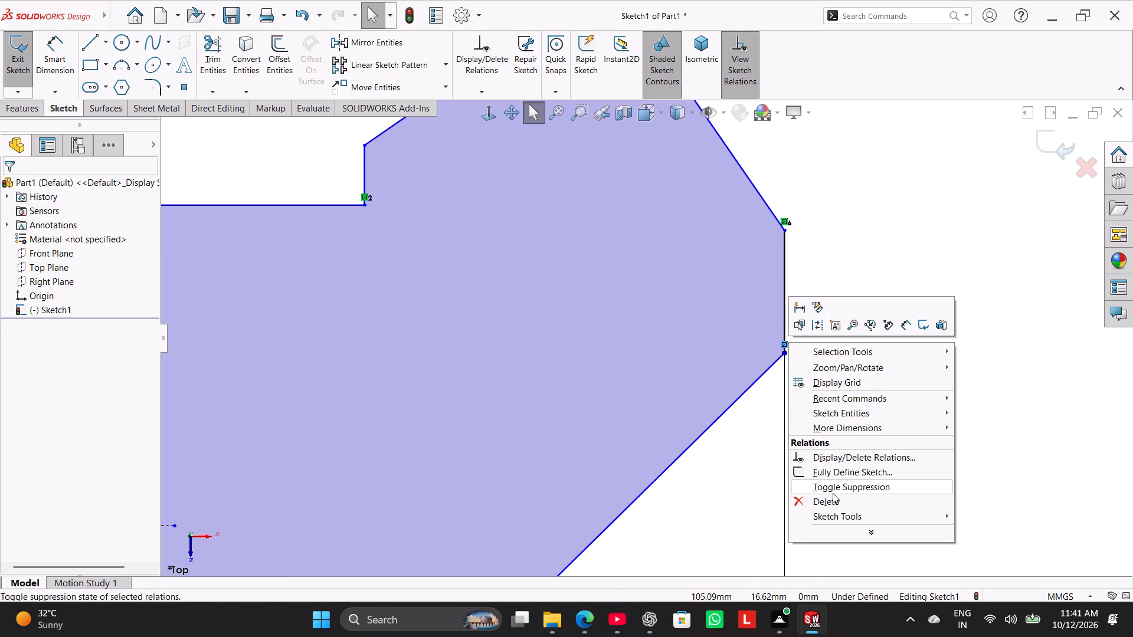
pyautogui.click(834, 498)
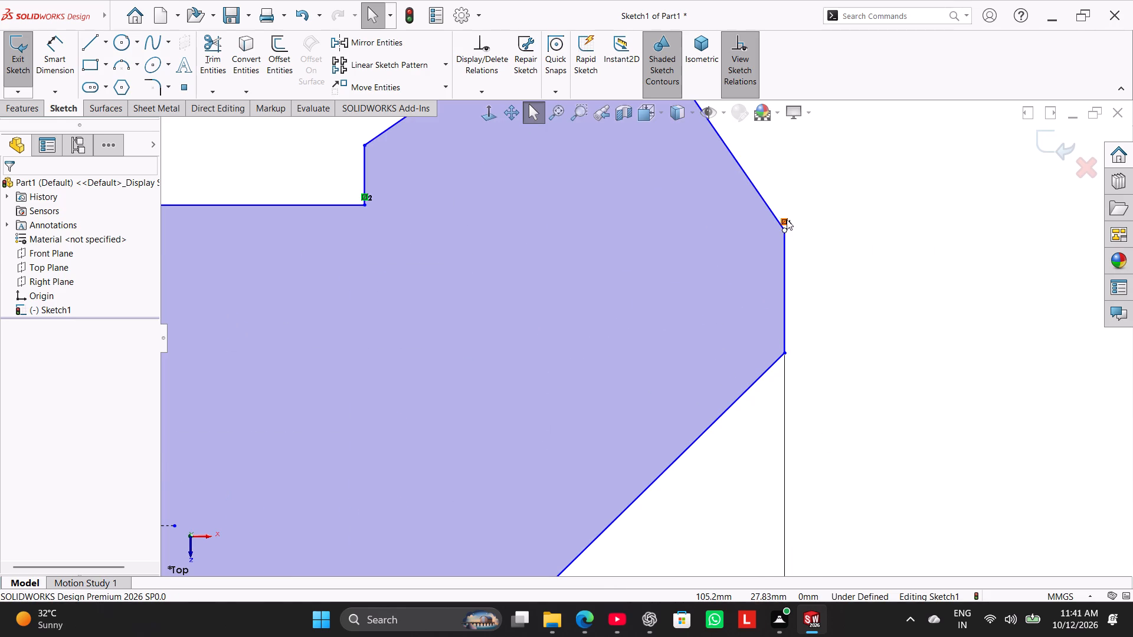
pyautogui.rightClick(787, 220)
pyautogui.click(852, 382)
# Delete the remaining symmetric relations at the right shoulder's lower inner corner and at both ends of the recess uprights.
pyautogui.scroll(3, 588, 232)
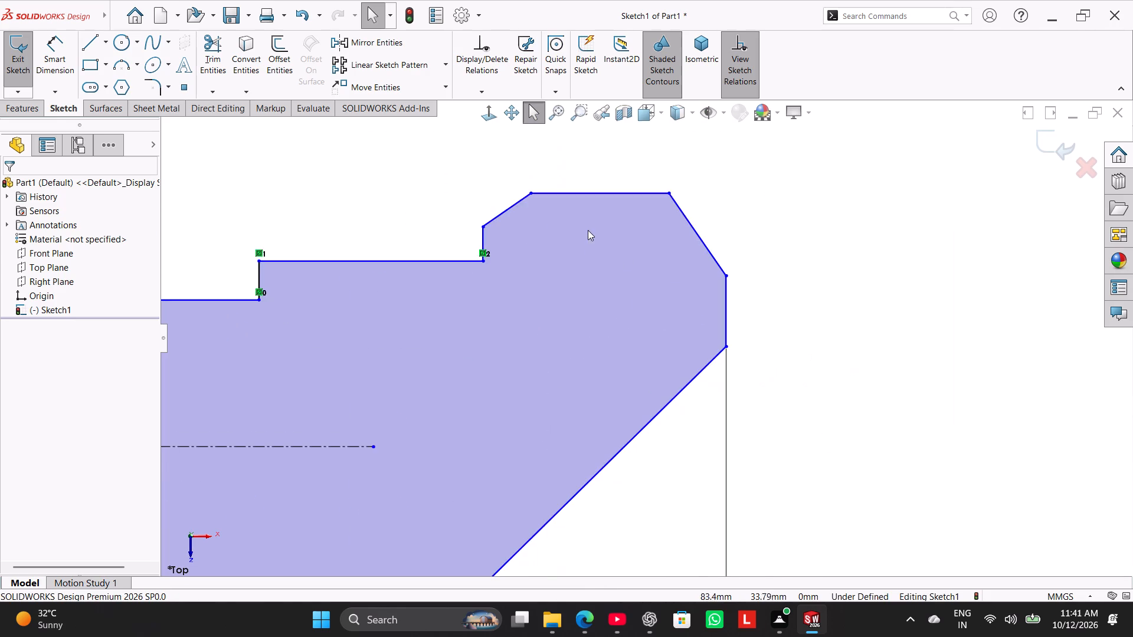
pyautogui.scroll(1, 587, 221)
pyautogui.scroll(-3, 519, 260)
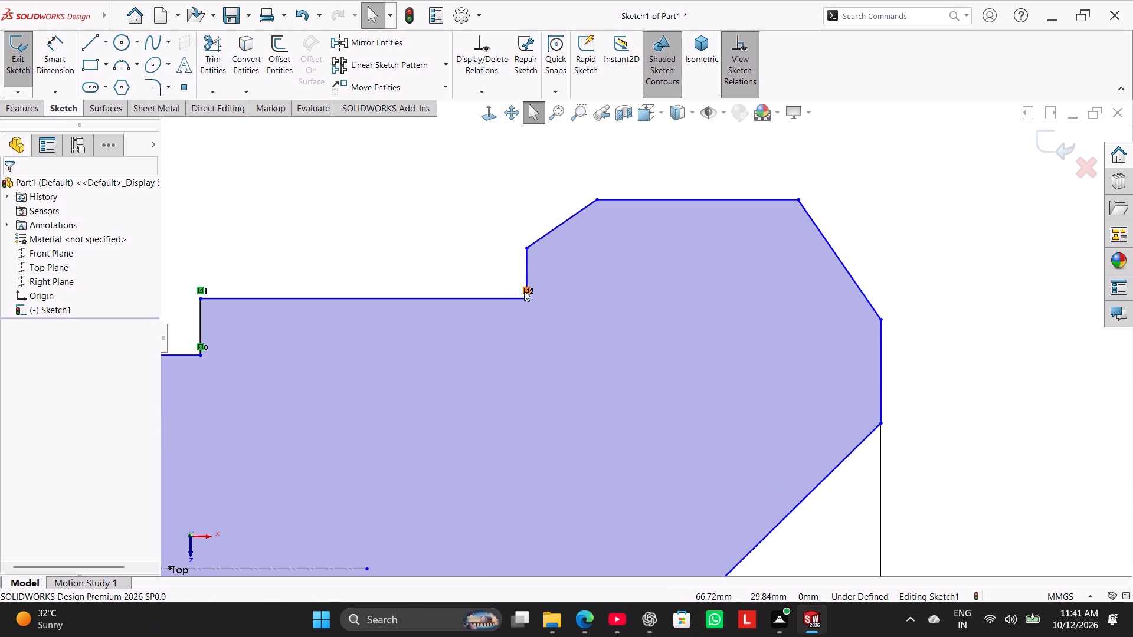
pyautogui.rightClick(524, 291)
pyautogui.click(577, 444)
pyautogui.scroll(2, 360, 342)
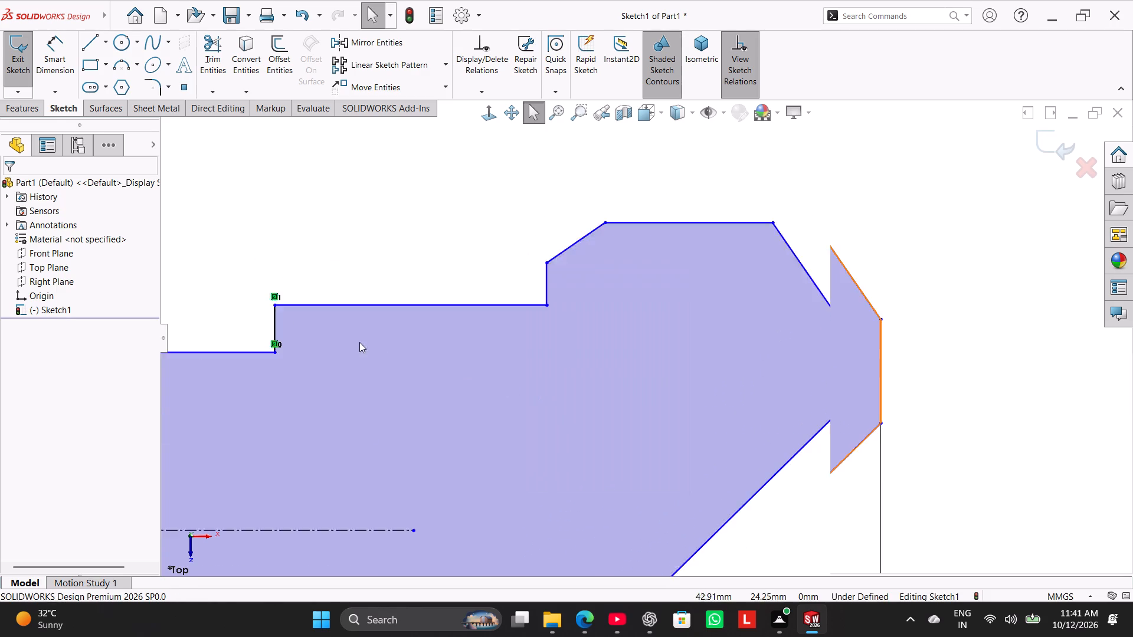
pyautogui.scroll(5, 359, 342)
pyautogui.scroll(-2, 348, 328)
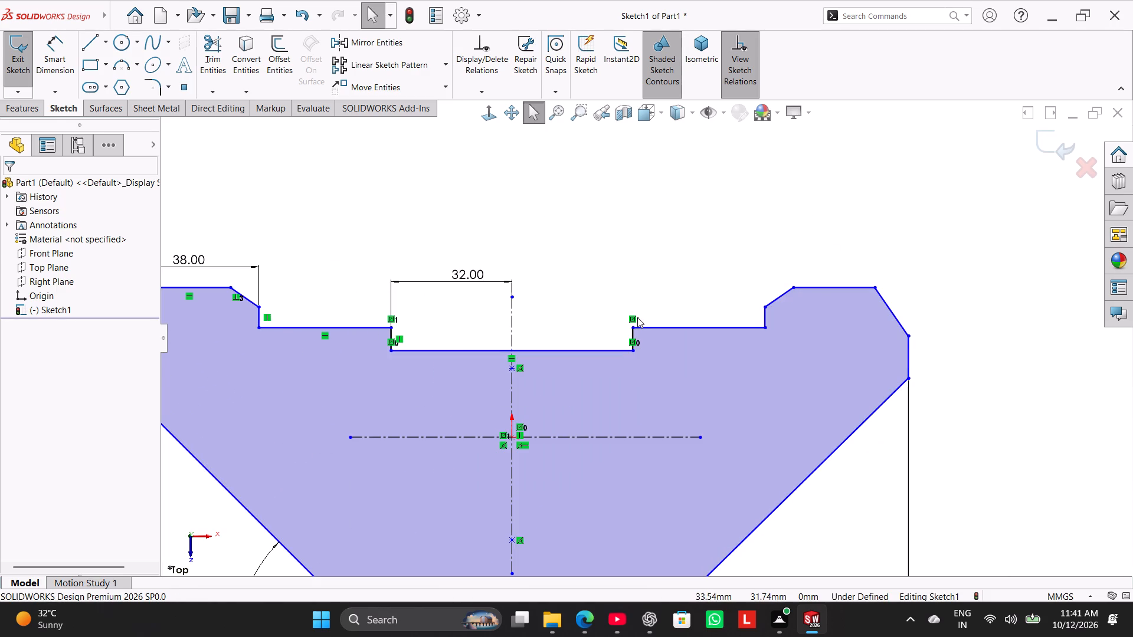
pyautogui.rightClick(635, 318)
pyautogui.click(664, 477)
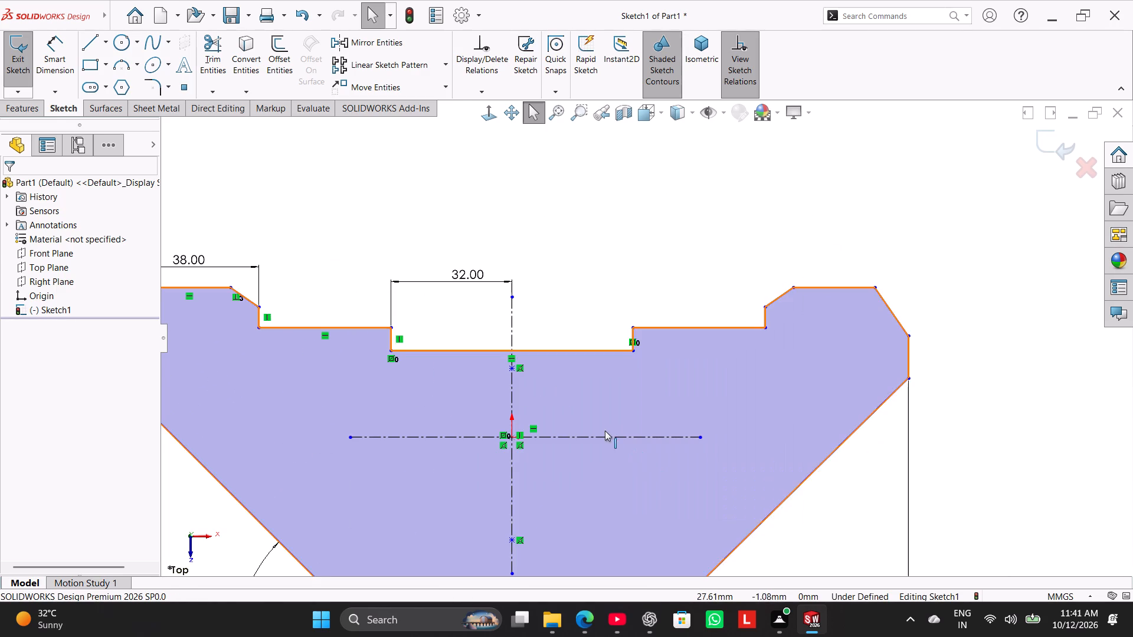
pyautogui.scroll(-1, 443, 342)
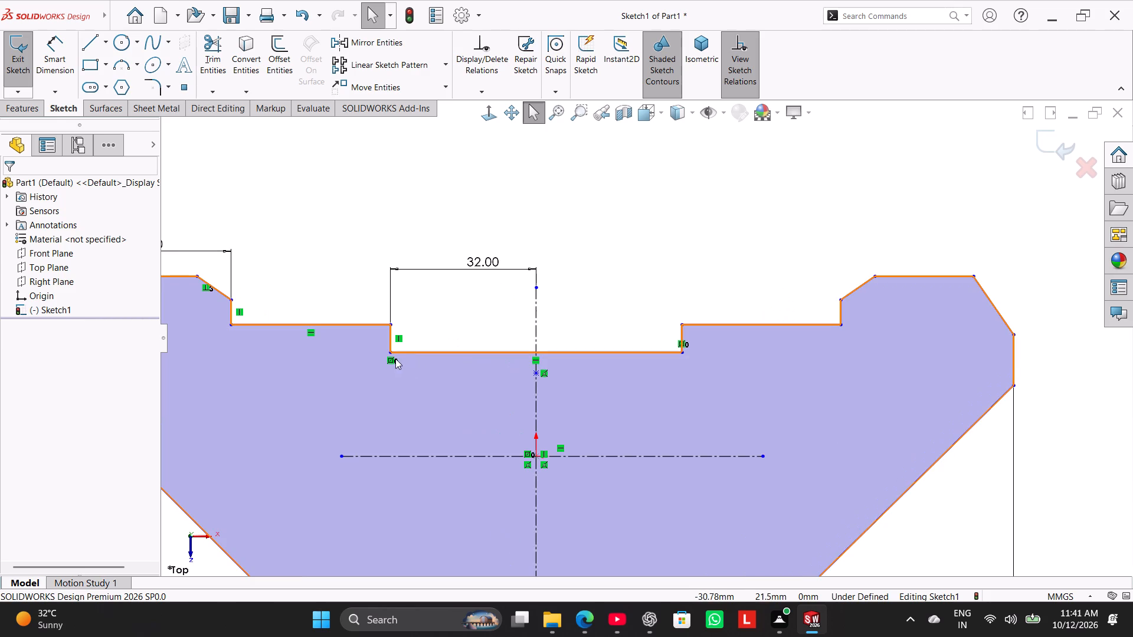
pyautogui.rightClick(389, 360)
pyautogui.click(464, 515)
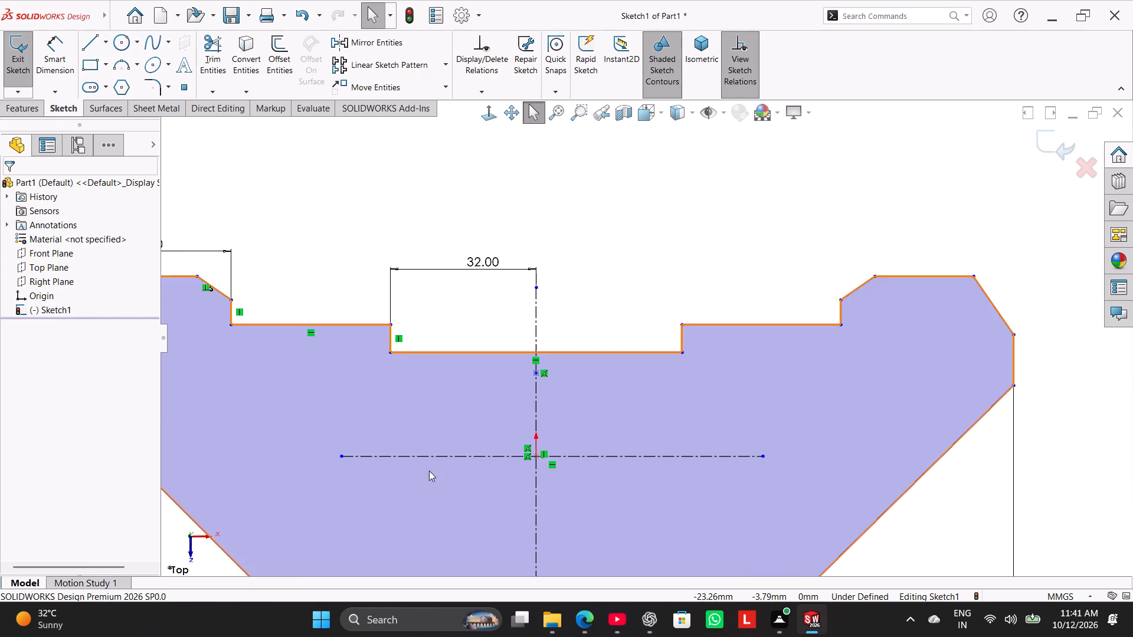
# Shift the whole closed profile sideways as a test and bring it back around the vertical centerline, slightly lower than before.
pyautogui.scroll(2, 349, 401)
pyautogui.scroll(-2, 315, 379)
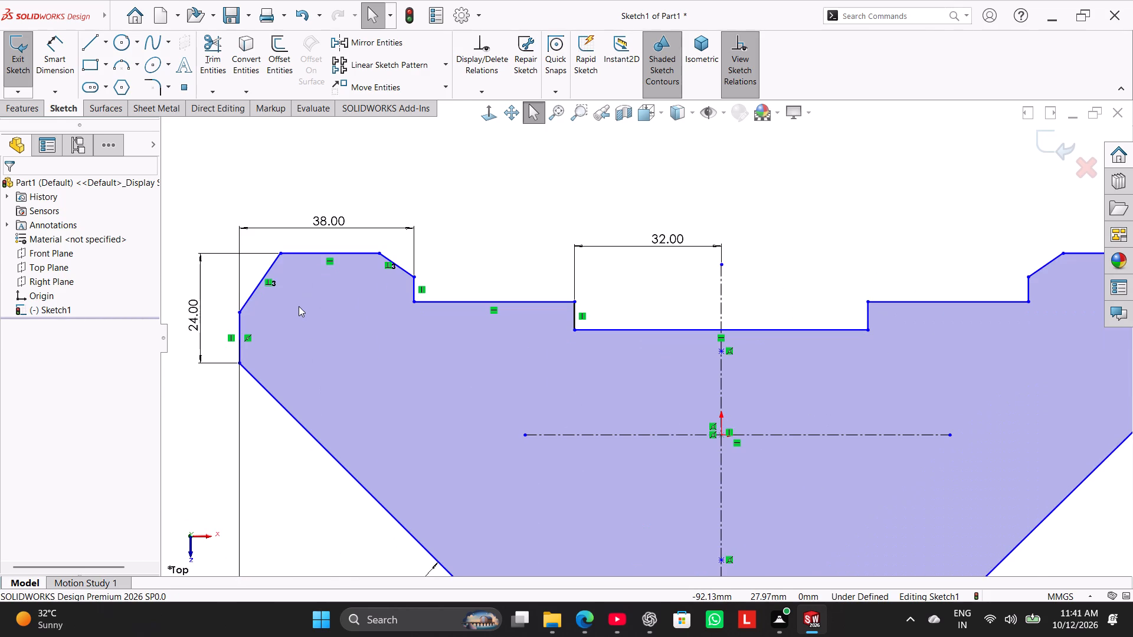
pyautogui.scroll(3, 486, 351)
pyautogui.scroll(-3, 583, 386)
pyautogui.scroll(3, 609, 388)
pyautogui.scroll(-2, 626, 383)
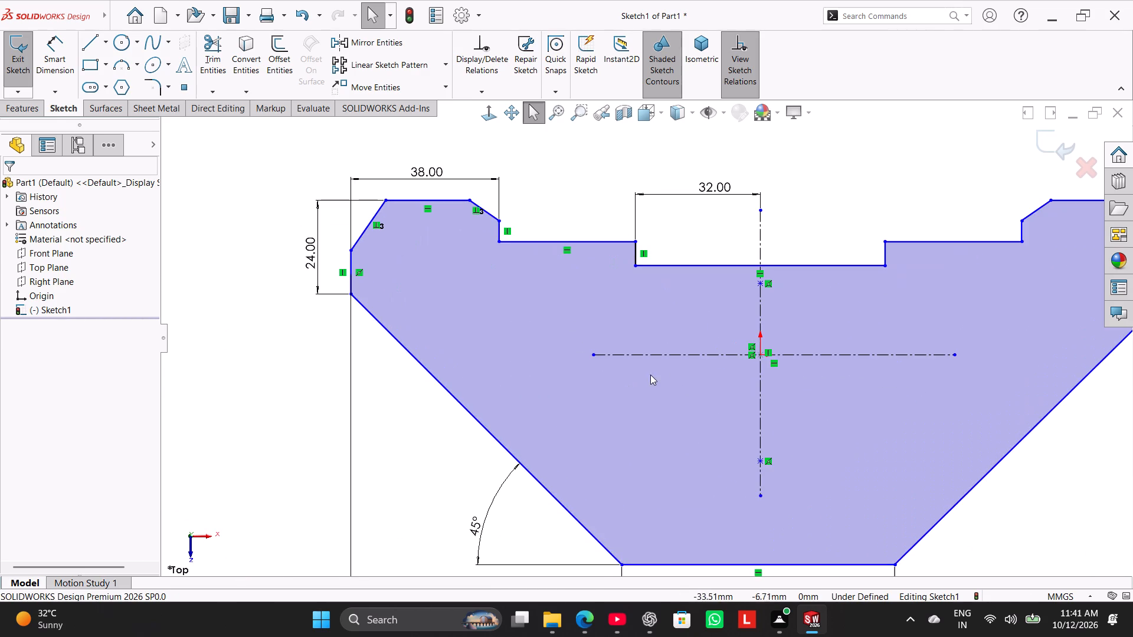
pyautogui.moveTo(786, 318); pyautogui.dragTo(830, 317)
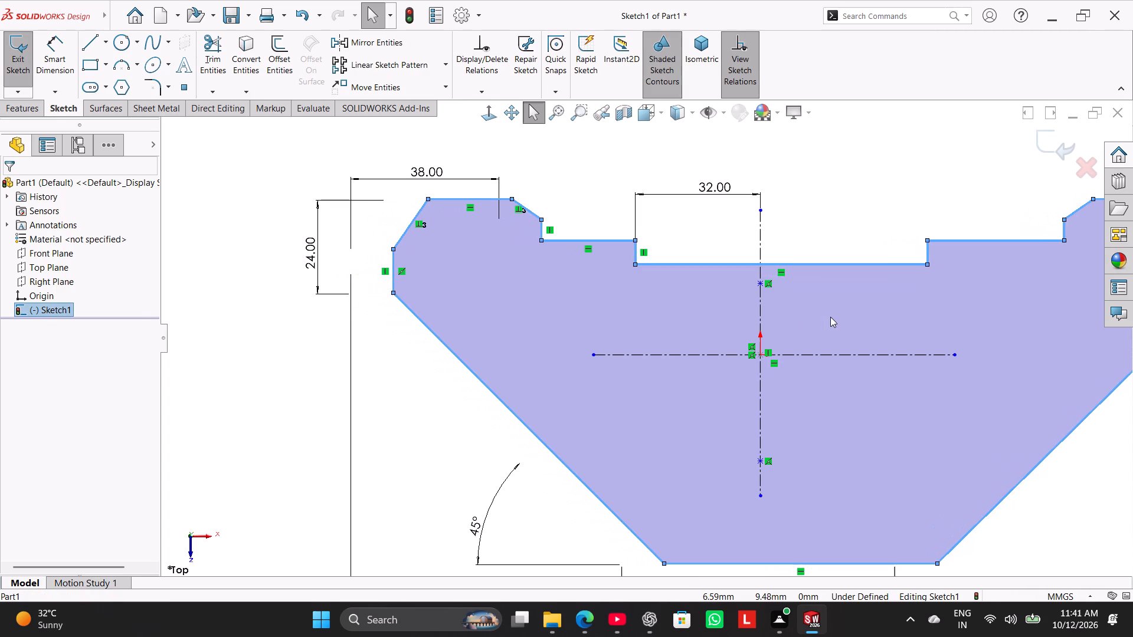
pyautogui.moveTo(830, 317); pyautogui.dragTo(785, 327)
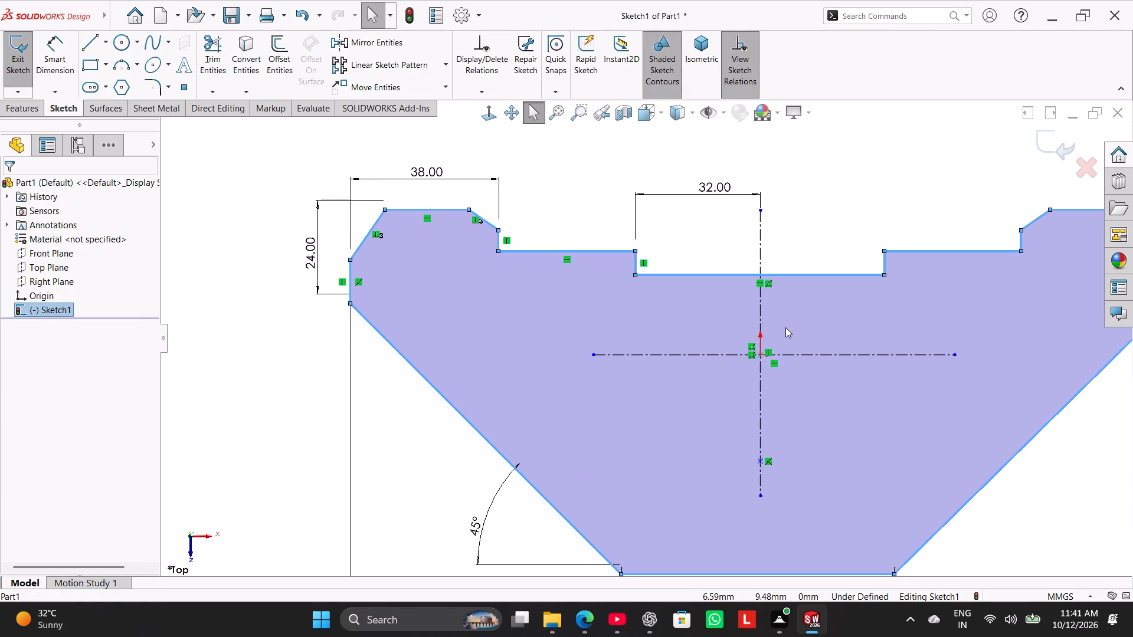
# Dimension the distance from the vertical centerline to the recess's right upright and set it to 51 mm.
pyautogui.moveTo(785, 327); pyautogui.dragTo(785, 326)
pyautogui.click(805, 210)
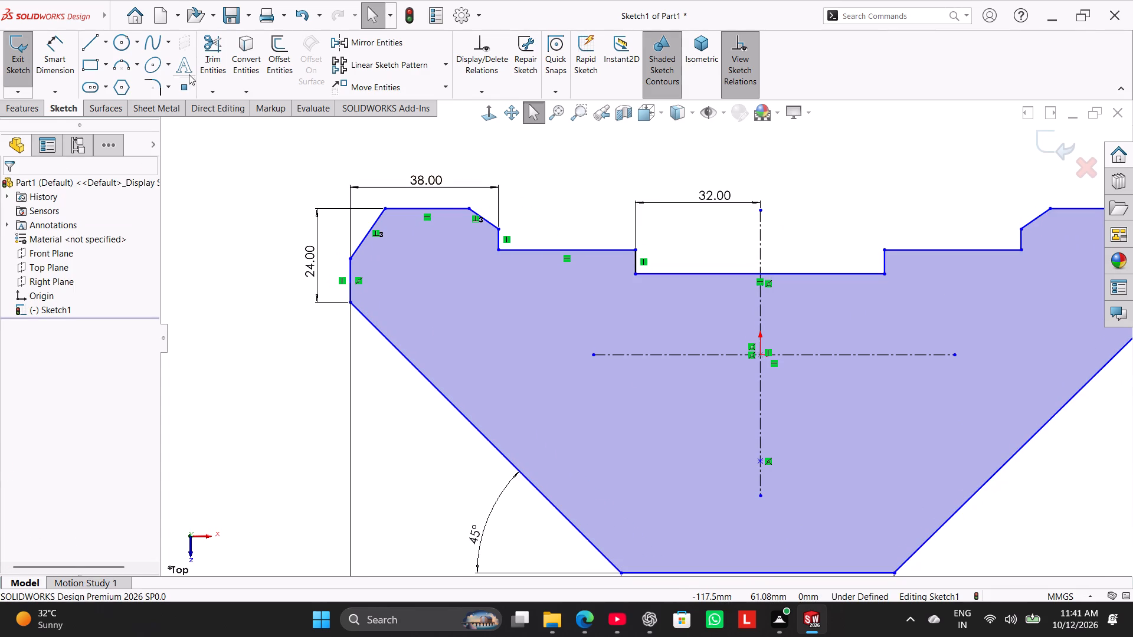
pyautogui.click(69, 40)
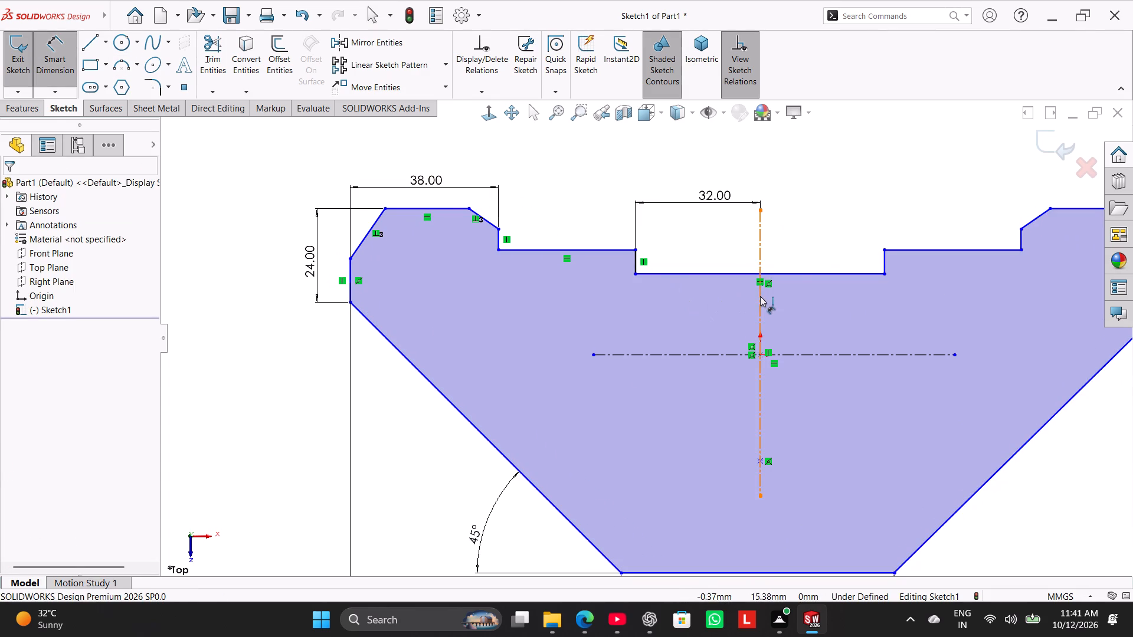
pyautogui.click(760, 296)
pyautogui.click(883, 259)
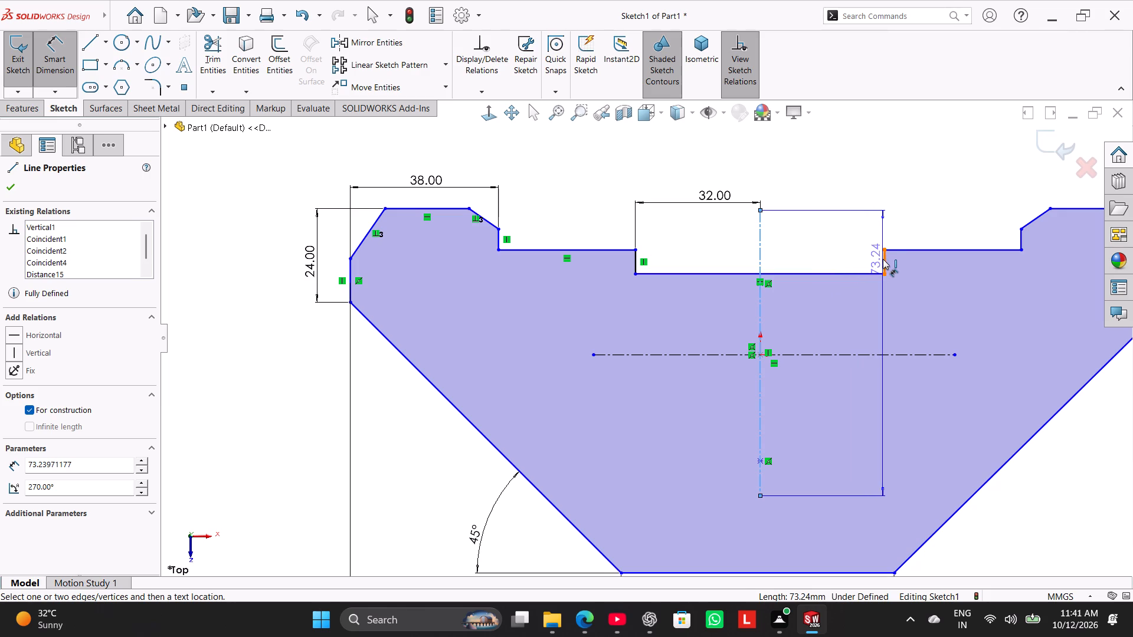
pyautogui.click(850, 218)
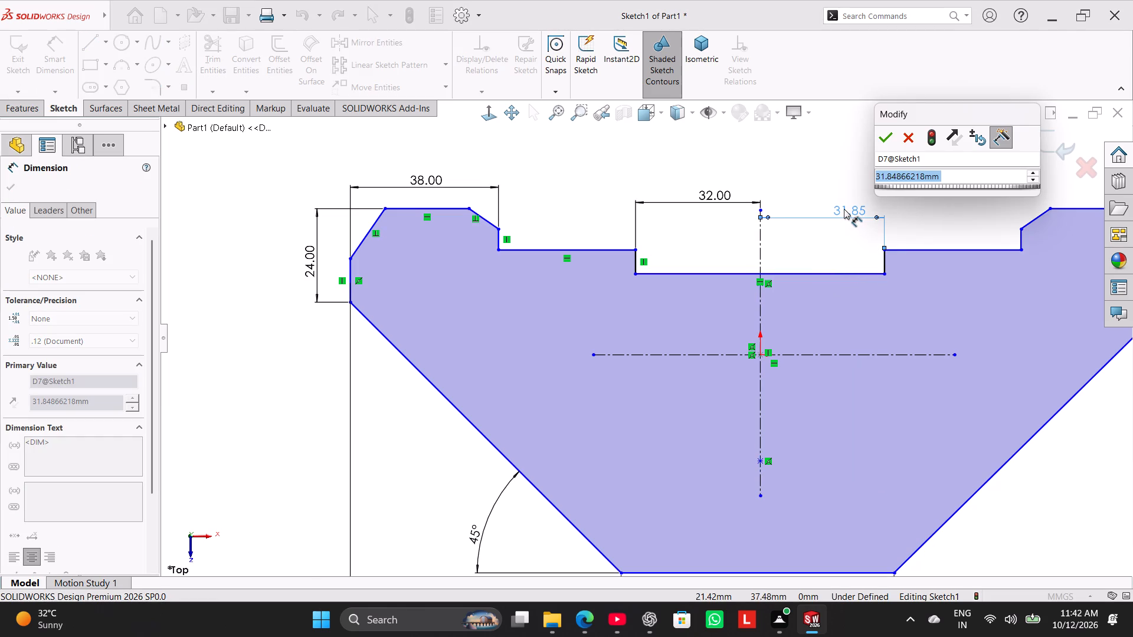
pyautogui.write('51')
pyautogui.press('Return')
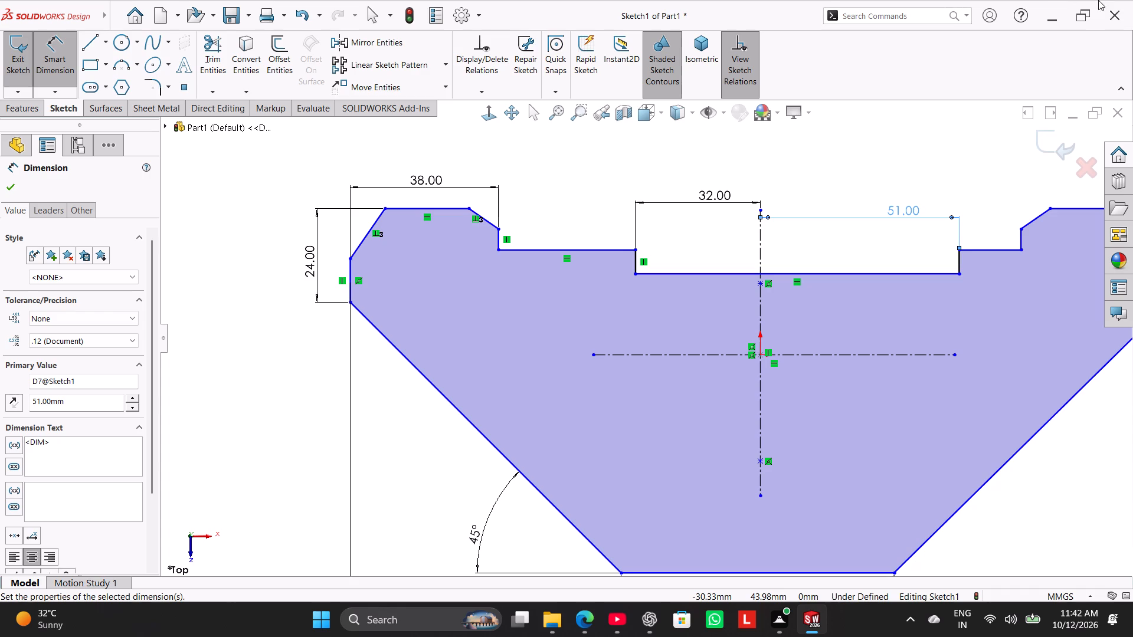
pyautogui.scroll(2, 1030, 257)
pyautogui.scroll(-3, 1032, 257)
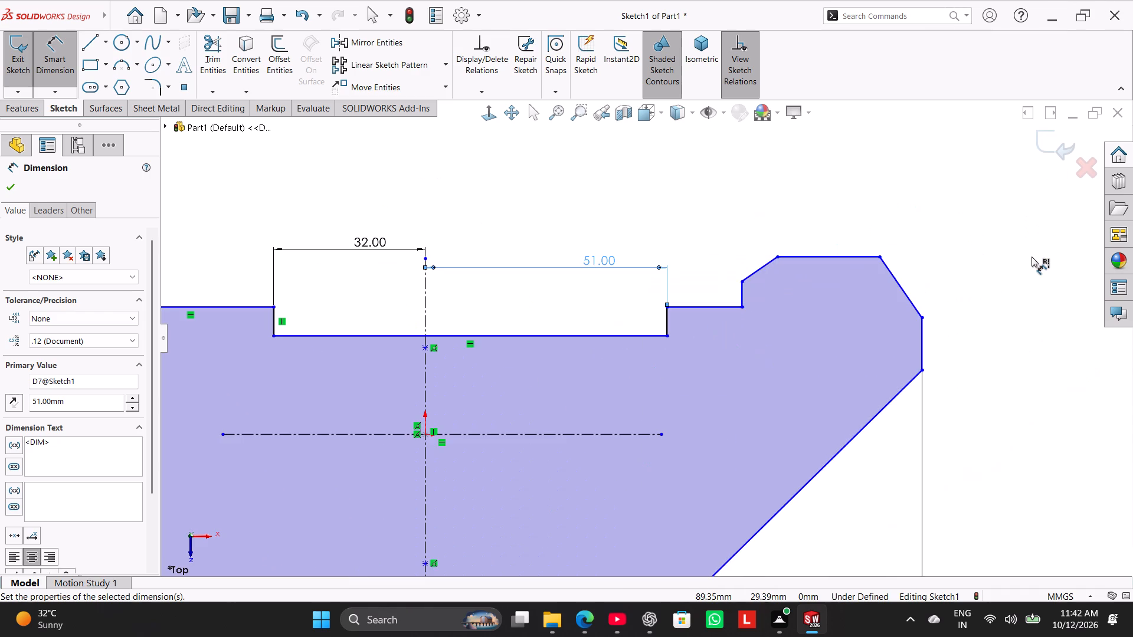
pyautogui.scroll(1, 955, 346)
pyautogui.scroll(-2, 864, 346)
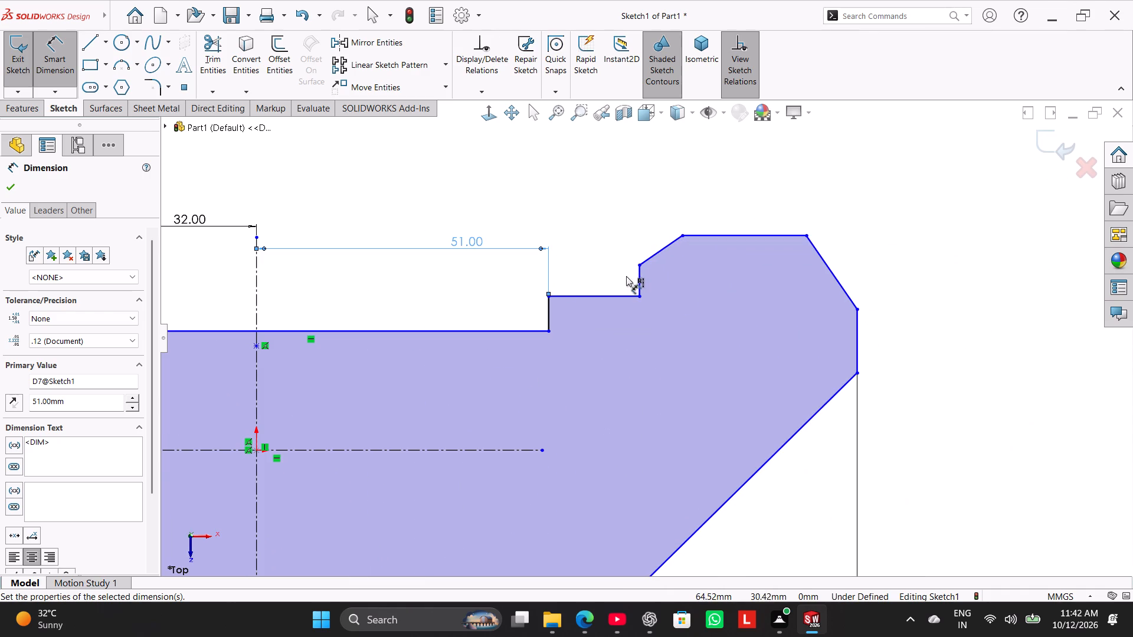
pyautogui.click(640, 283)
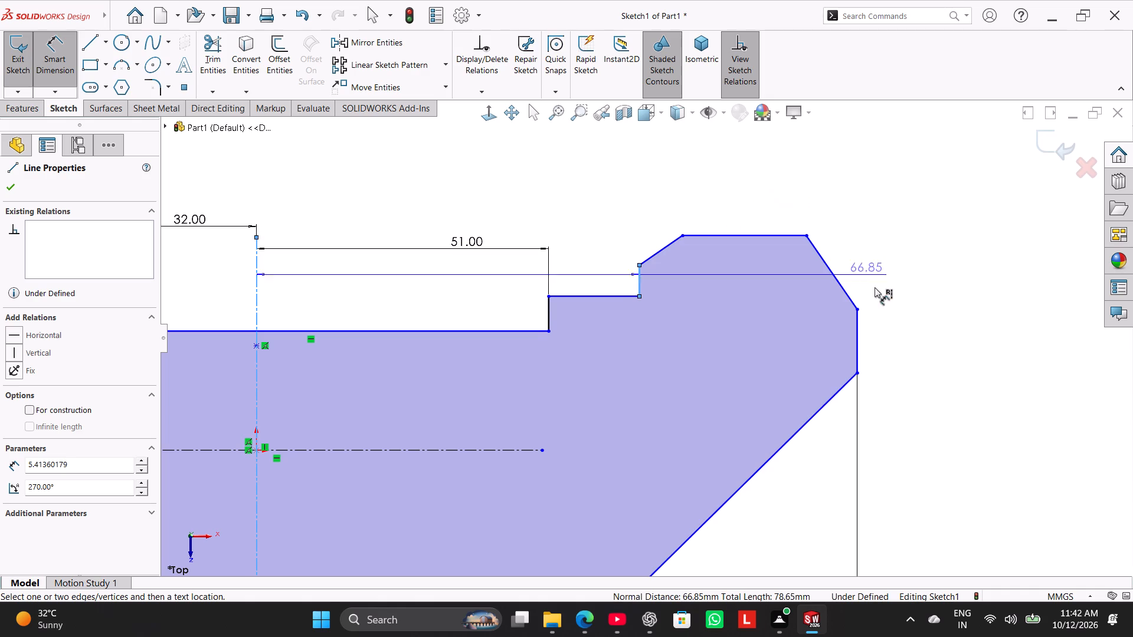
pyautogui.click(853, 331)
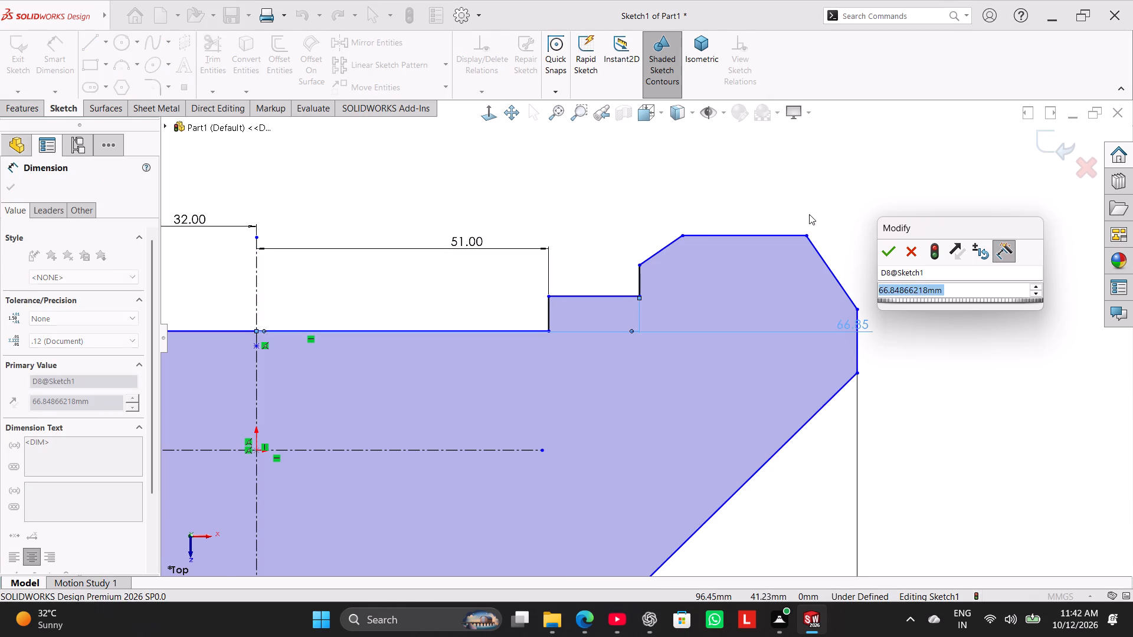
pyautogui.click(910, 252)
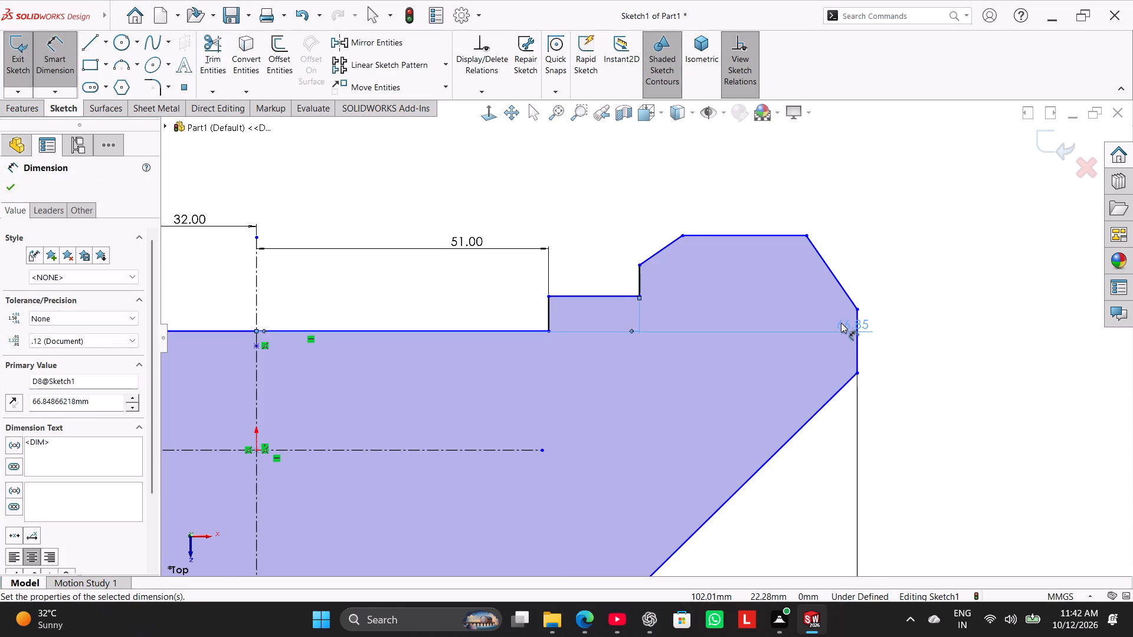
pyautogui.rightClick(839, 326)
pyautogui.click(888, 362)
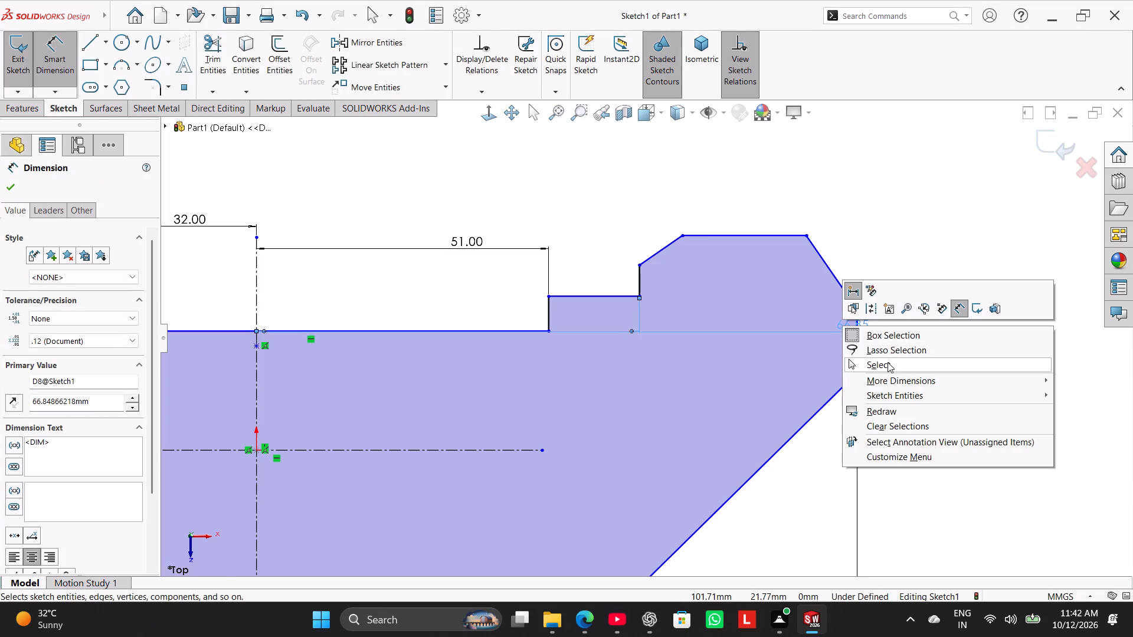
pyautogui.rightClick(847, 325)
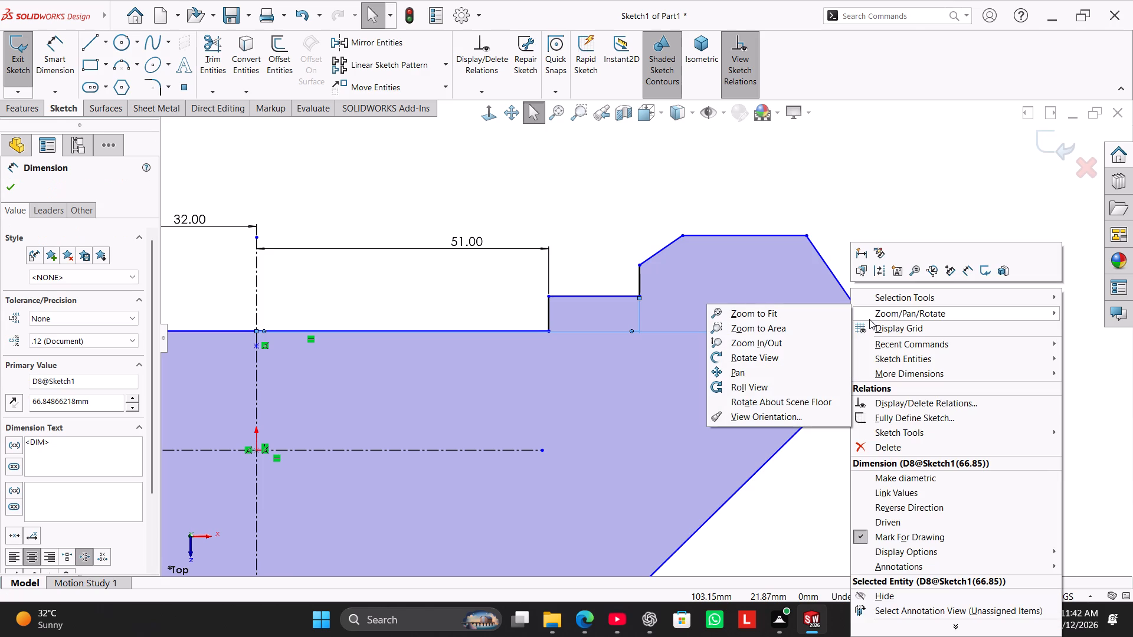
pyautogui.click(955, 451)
# Dimension the right shoulder's width between its inner upright and the outer vertical edge as 33 mm.
pyautogui.click(57, 51)
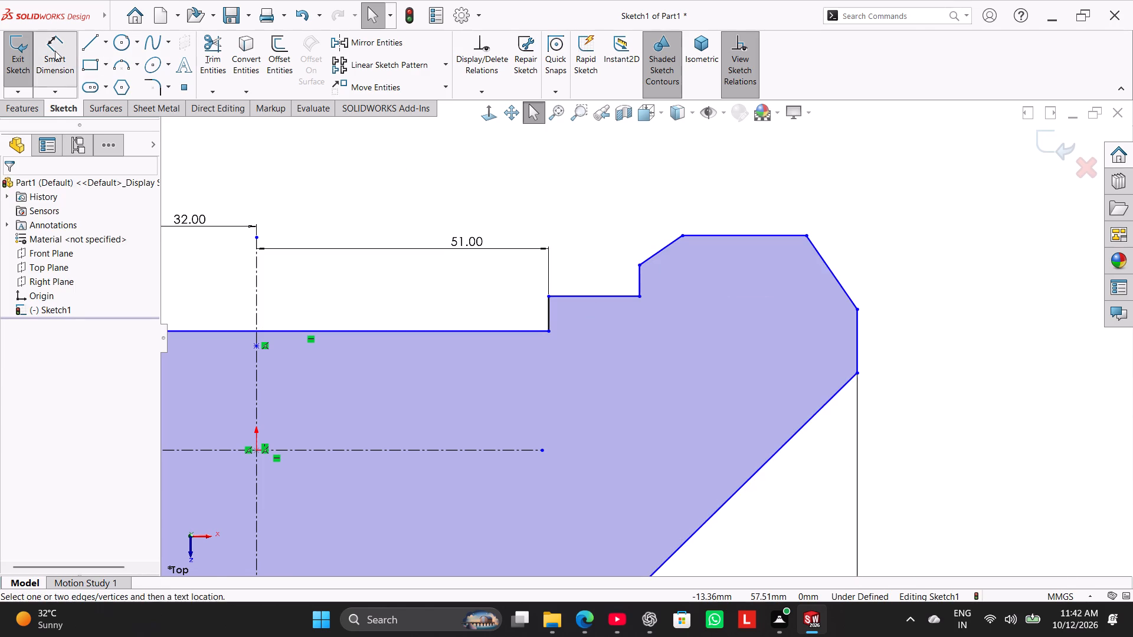
pyautogui.click(641, 276)
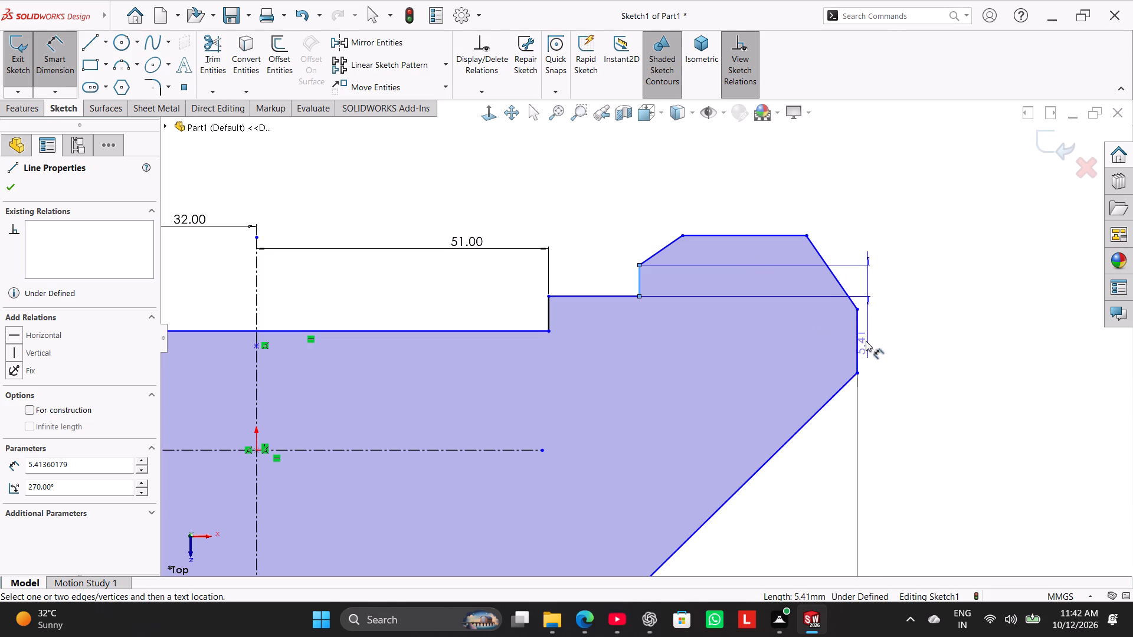
pyautogui.click(858, 337)
pyautogui.click(758, 191)
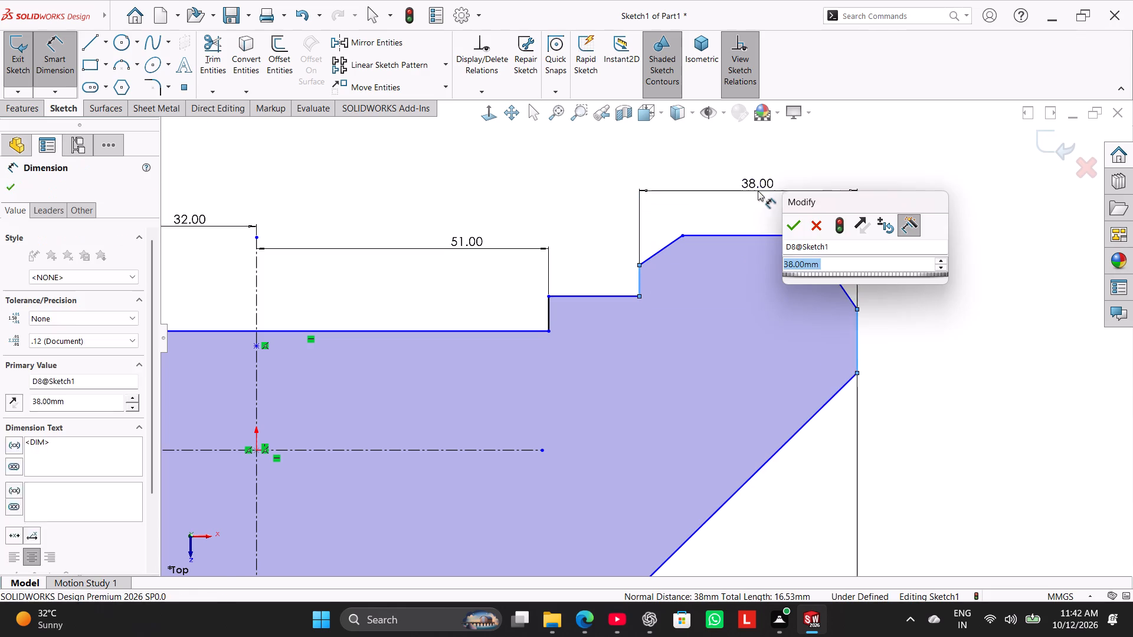
pyautogui.write('33')
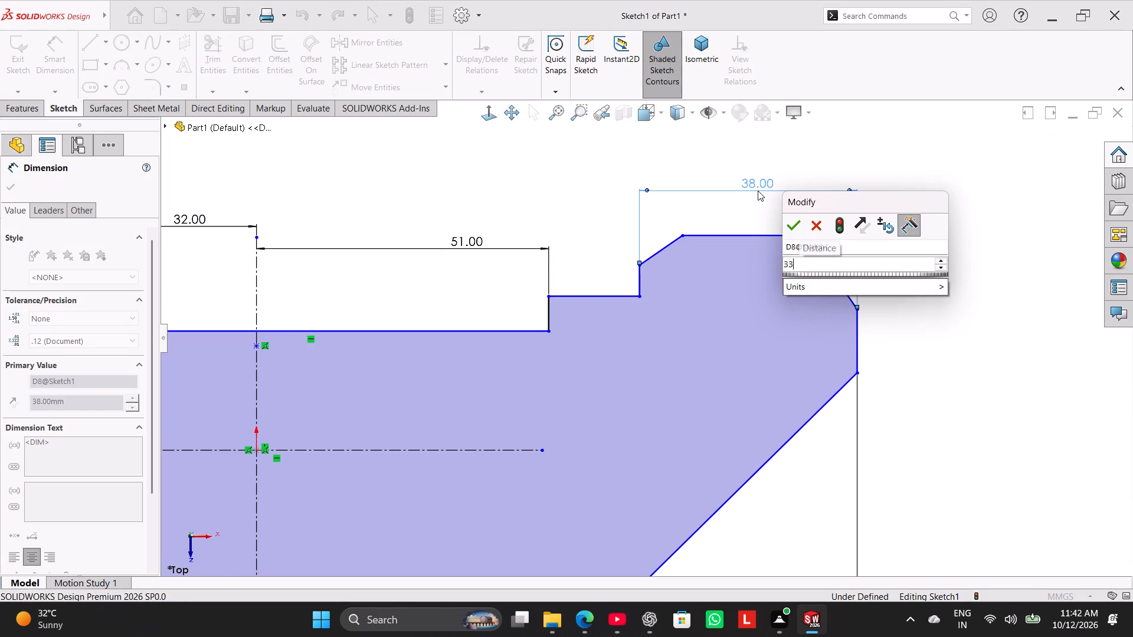
pyautogui.press('Return')
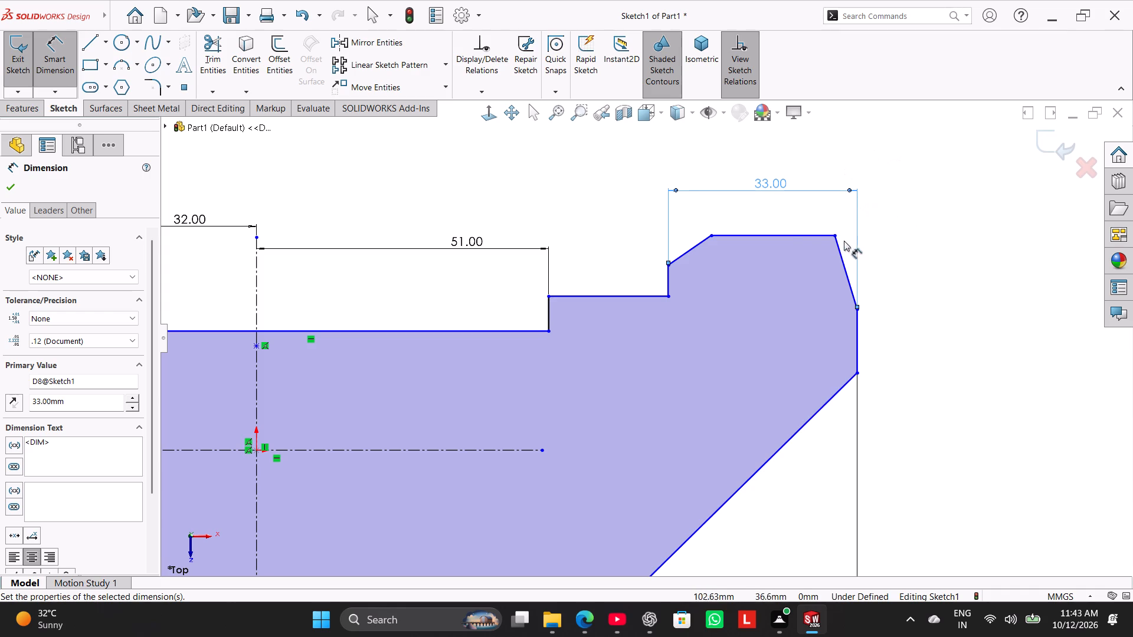
# Dimension the right shoulder's height from its top edge to the lower end of the outer vertical edge as 31 mm.
pyautogui.click(797, 237)
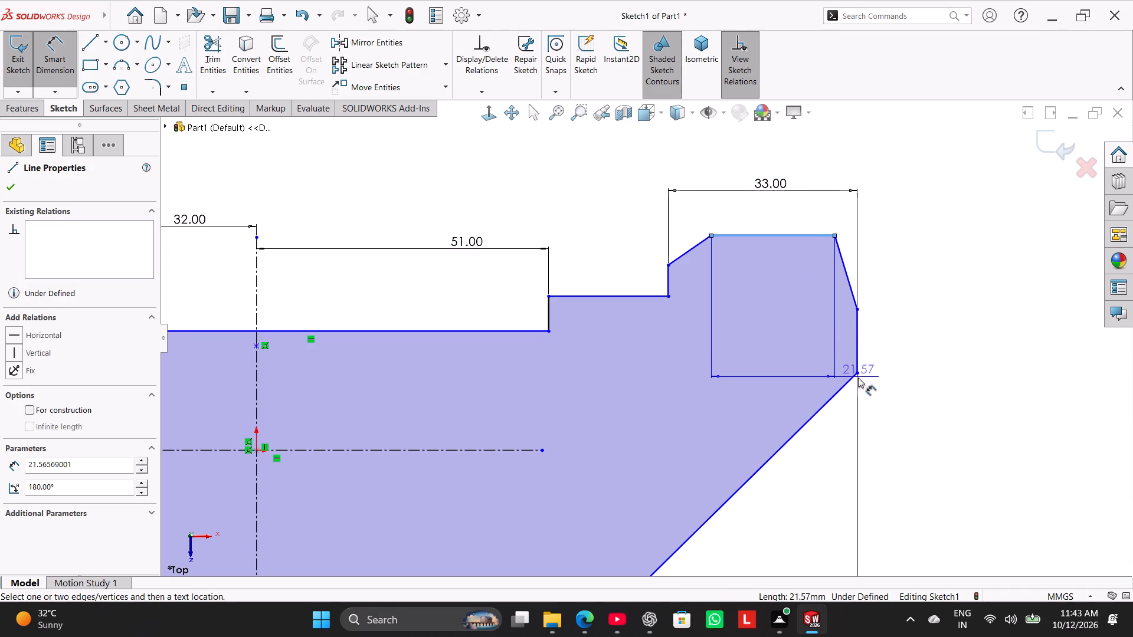
pyautogui.click(859, 372)
pyautogui.click(913, 299)
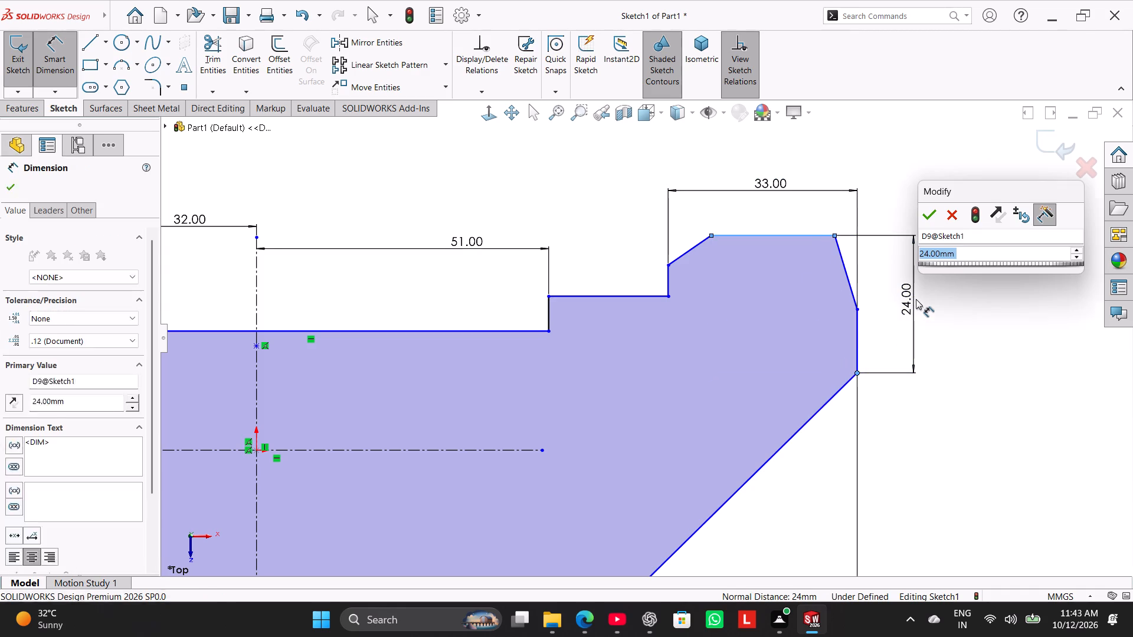
pyautogui.write('31')
pyautogui.press('Return')
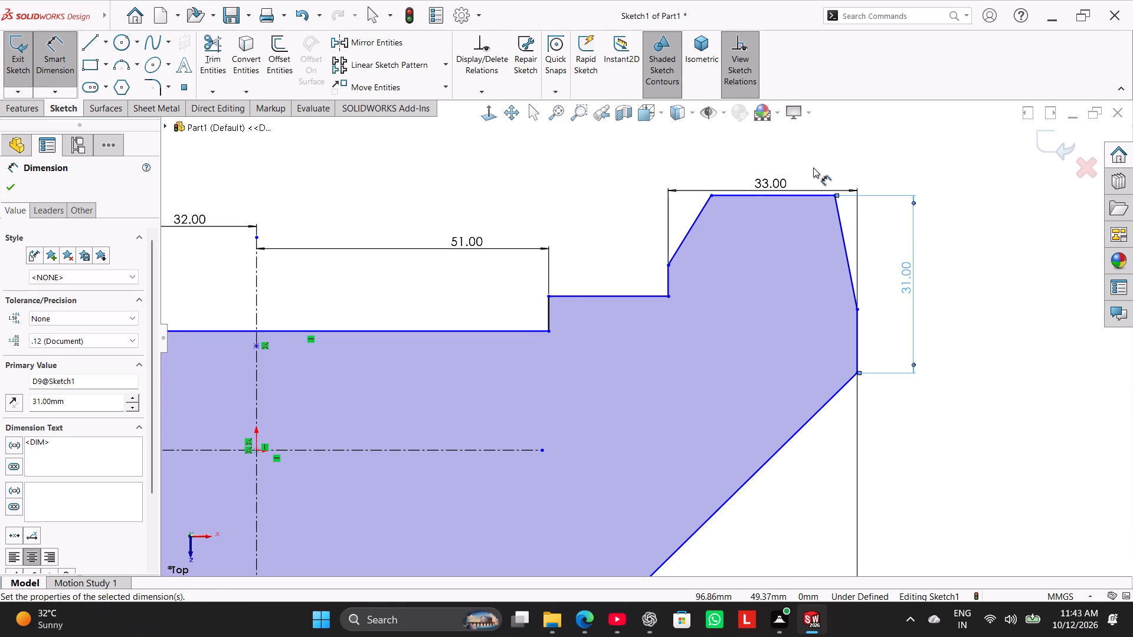
pyautogui.rightClick(830, 161)
pyautogui.click(883, 202)
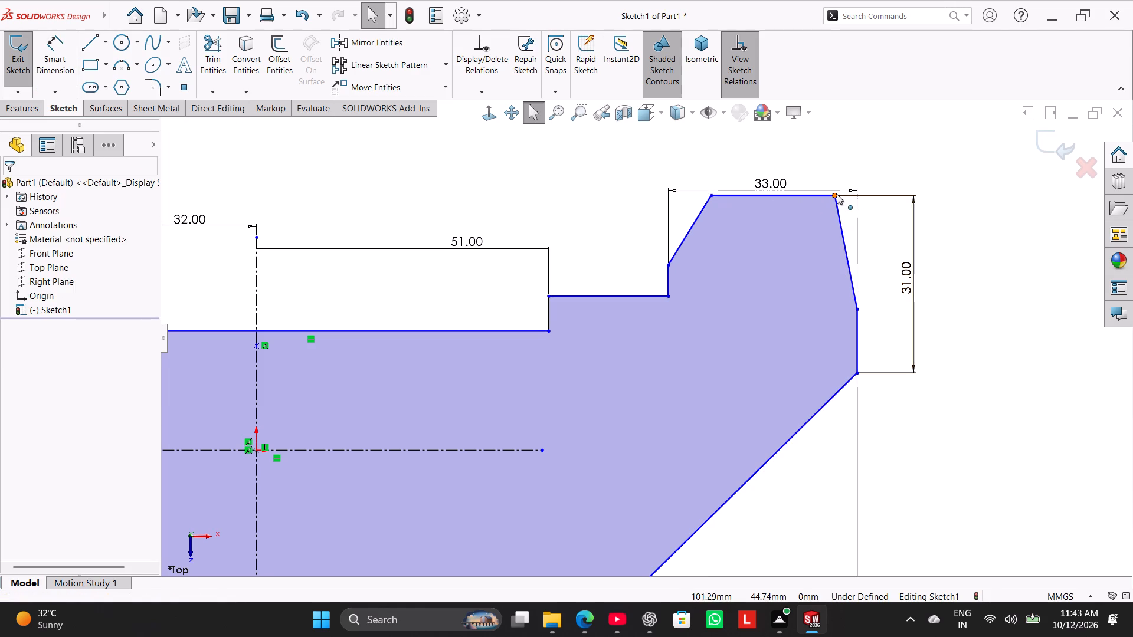
# Shift the right shoulder's top outer corner slightly inward and add a horizontal relation to the shoulder's top edge.
pyautogui.moveTo(837, 194); pyautogui.dragTo(825, 198)
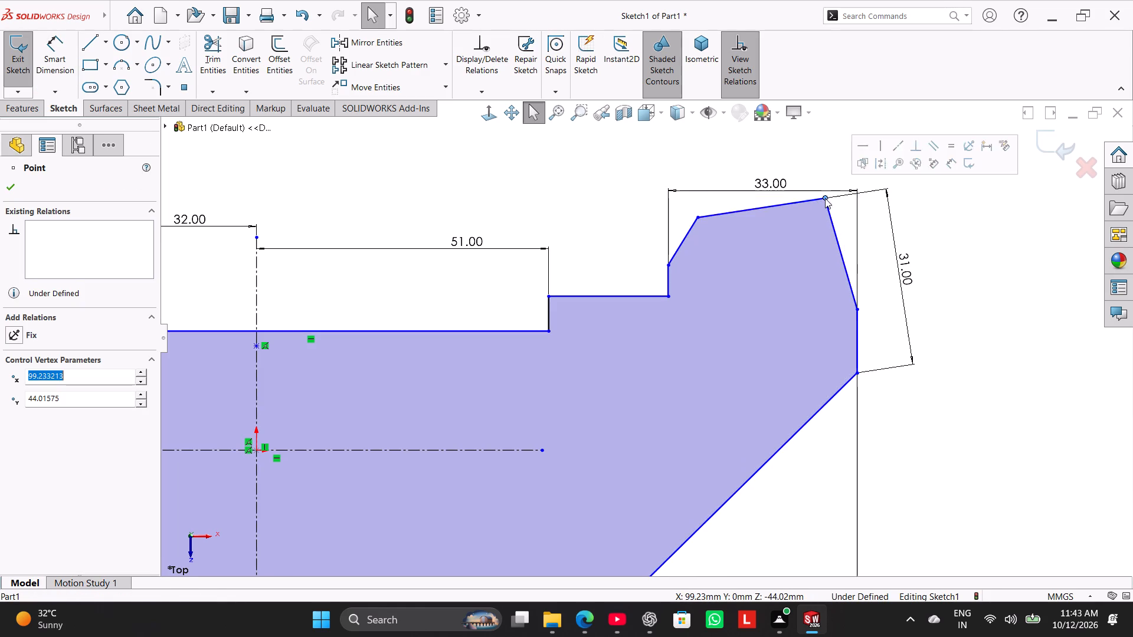
pyautogui.click(771, 155)
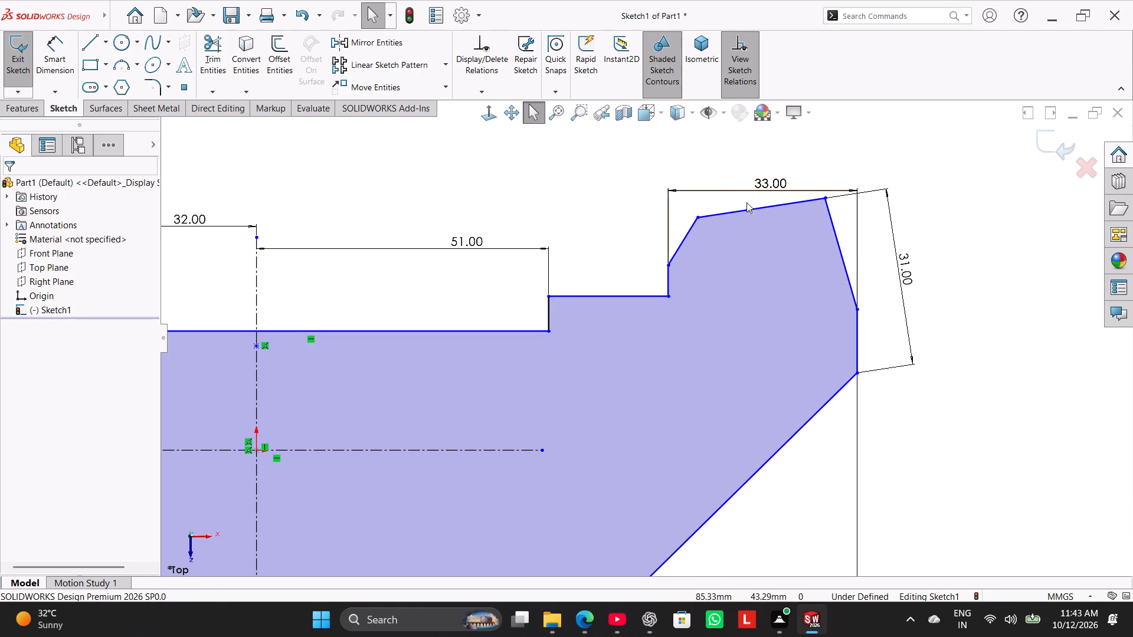
pyautogui.rightClick(751, 209)
pyautogui.click(769, 175)
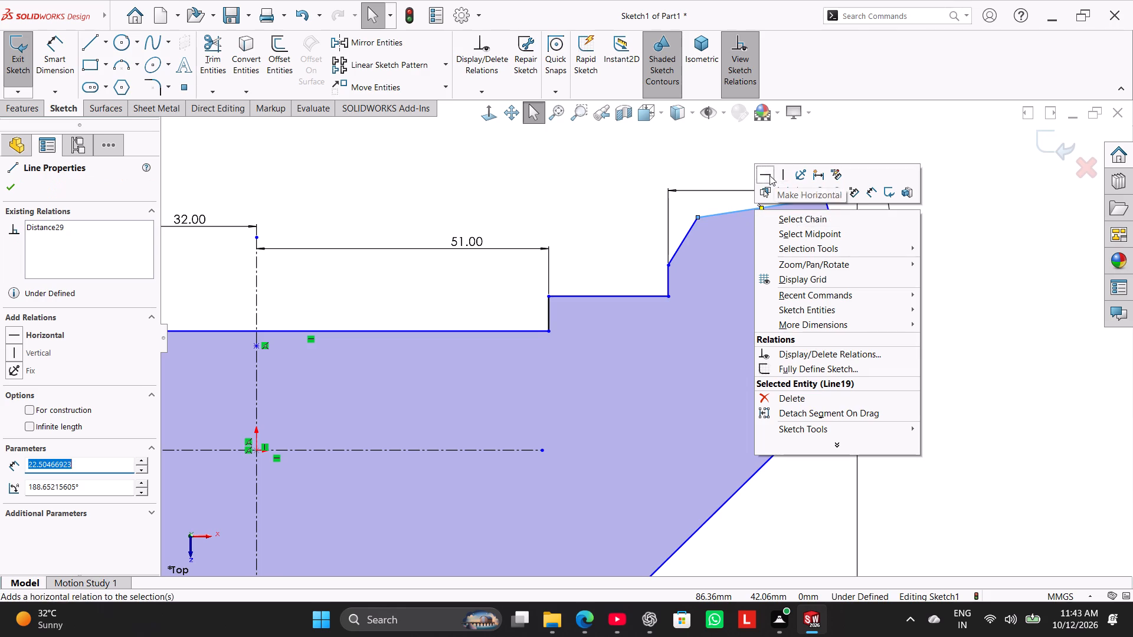
pyautogui.rightClick(705, 215)
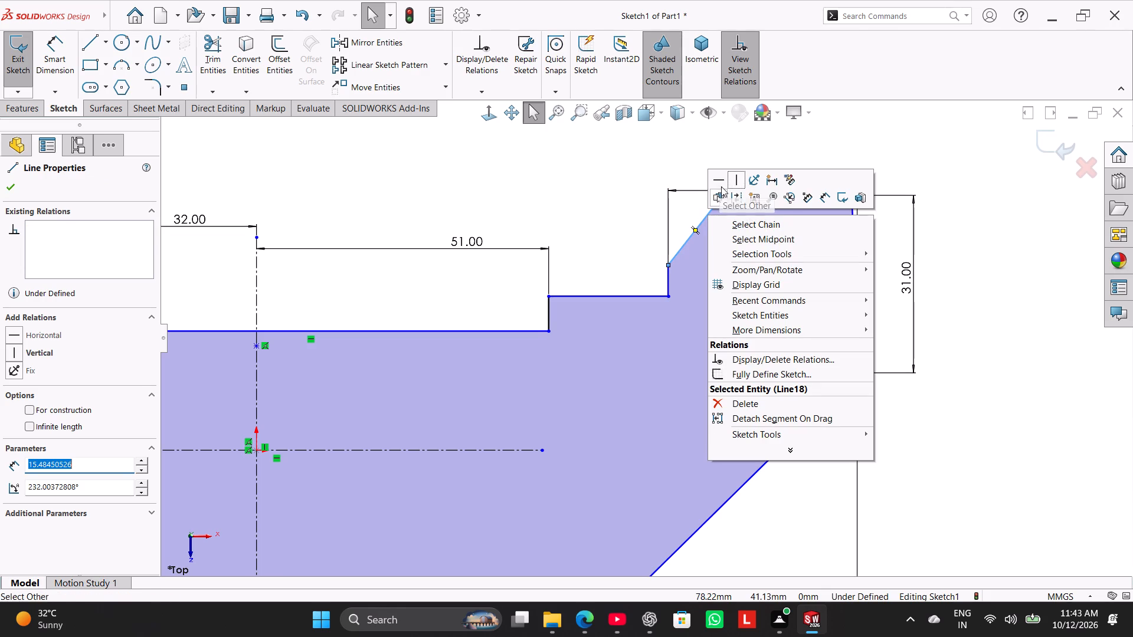
pyautogui.click(512, 192)
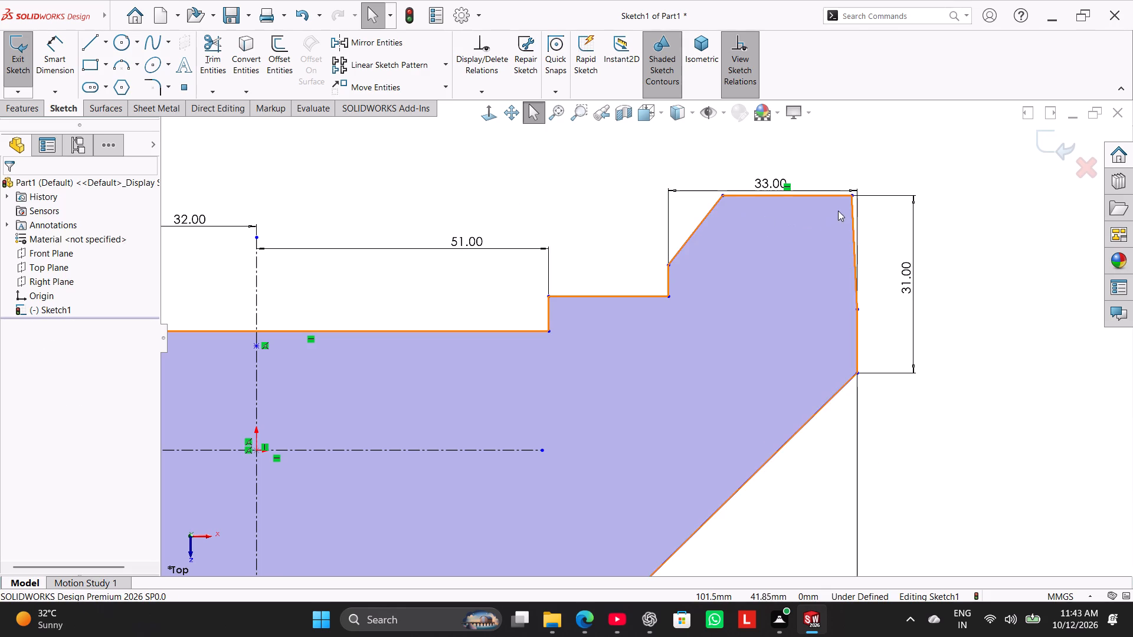
# Move the right shoulder's top outer corner inward and down, to about 99 mm from the vertical centerline.
pyautogui.moveTo(850, 198); pyautogui.dragTo(824, 209)
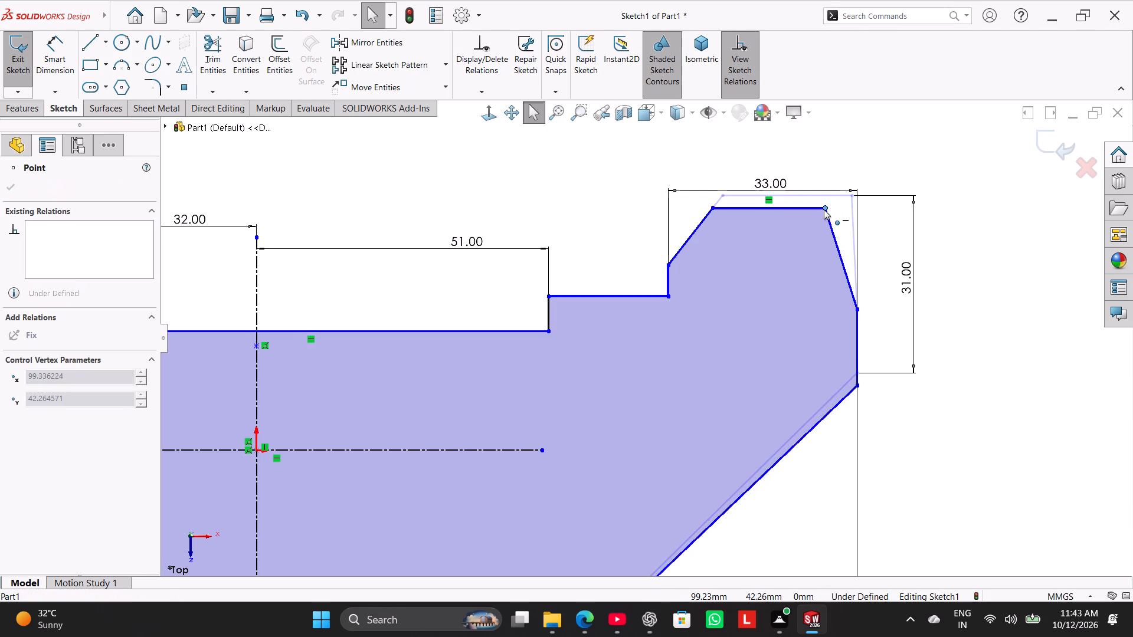
pyautogui.moveTo(824, 209); pyautogui.dragTo(824, 214)
pyautogui.click(601, 208)
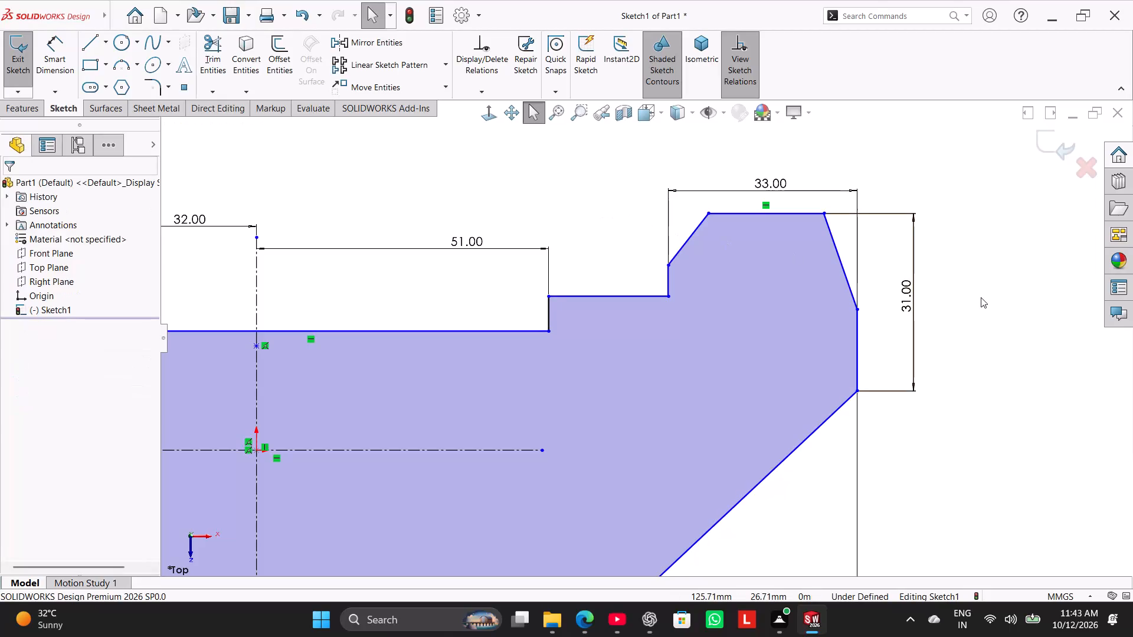
# Dimension the profile's height from the bottom edge to the left shoulder's top edge and set it to 89 mm.
pyautogui.scroll(4, 911, 366)
pyautogui.scroll(2, 739, 422)
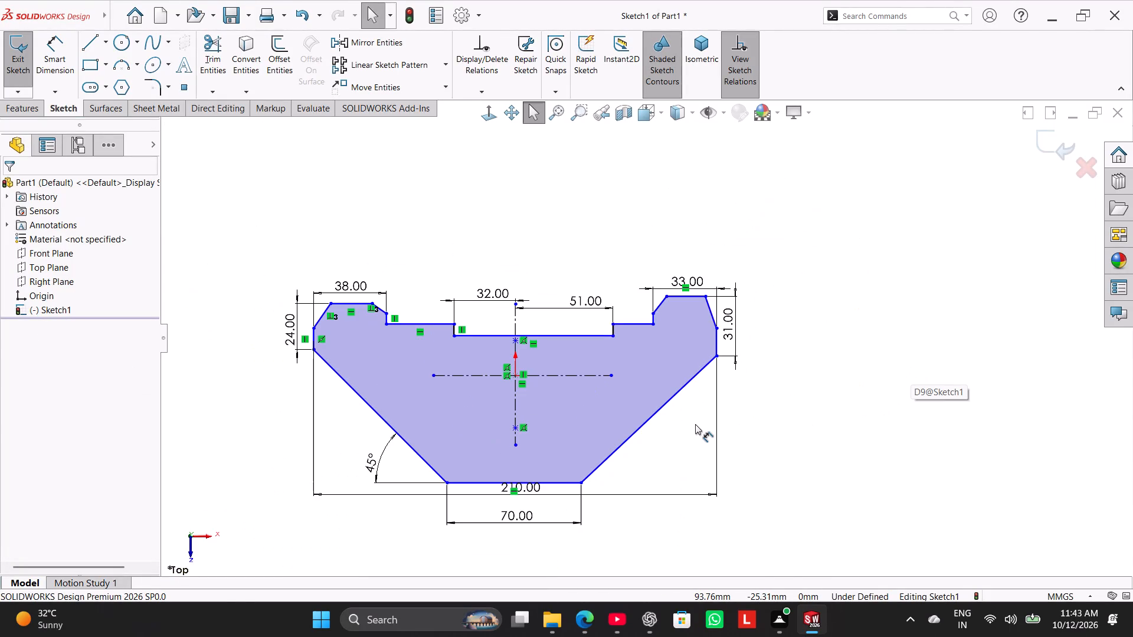
pyautogui.scroll(-1, 695, 424)
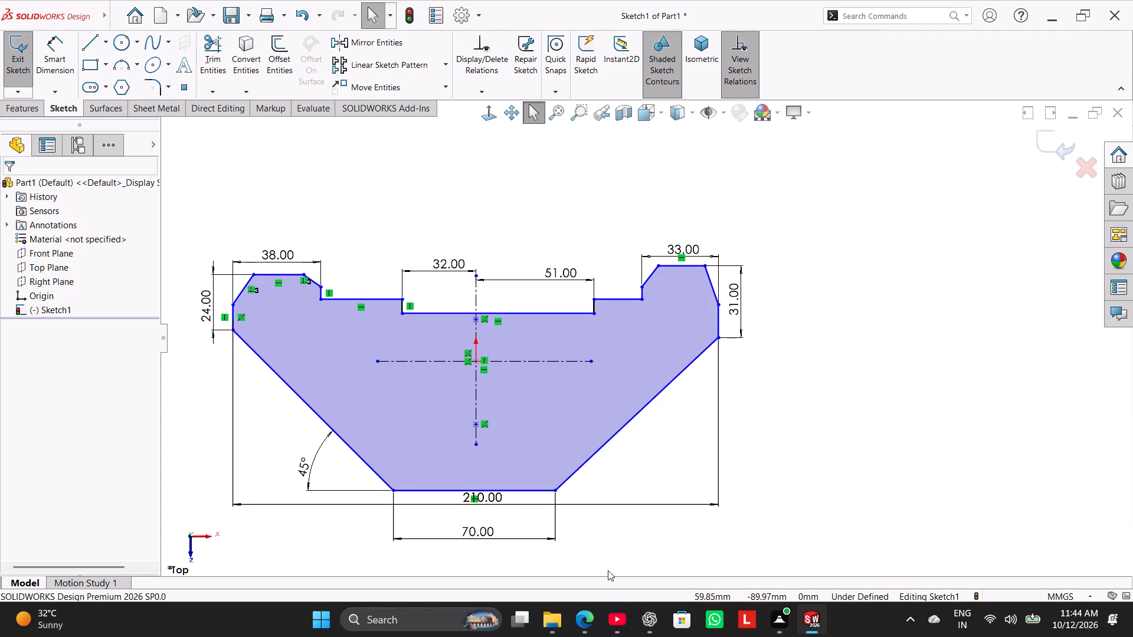
pyautogui.click(48, 55)
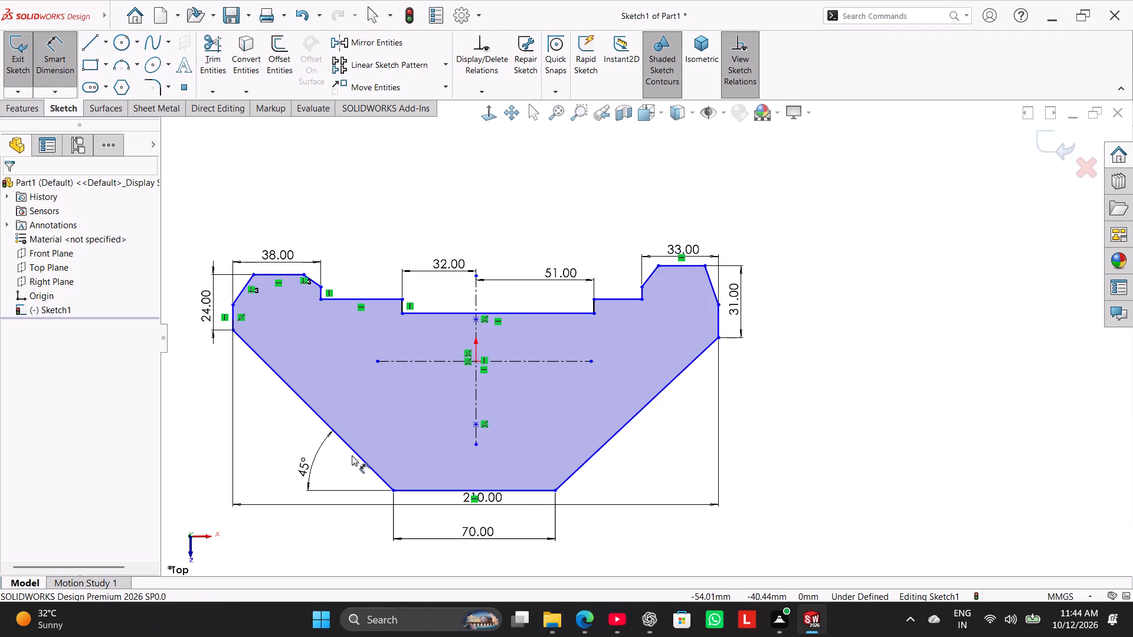
pyautogui.click(401, 488)
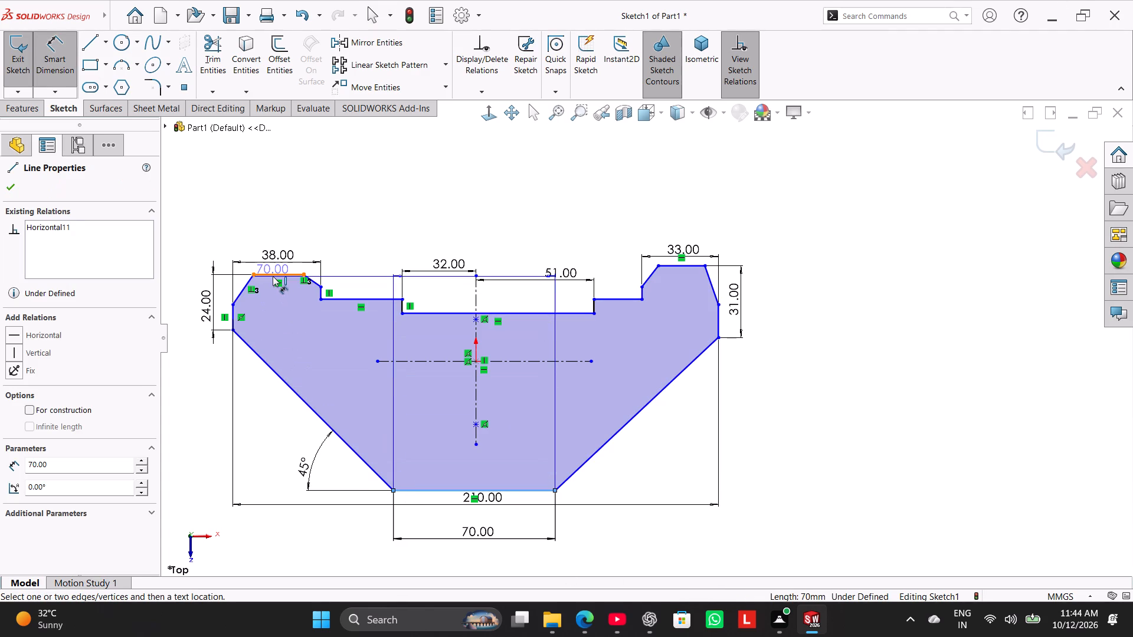
pyautogui.click(273, 276)
pyautogui.click(188, 372)
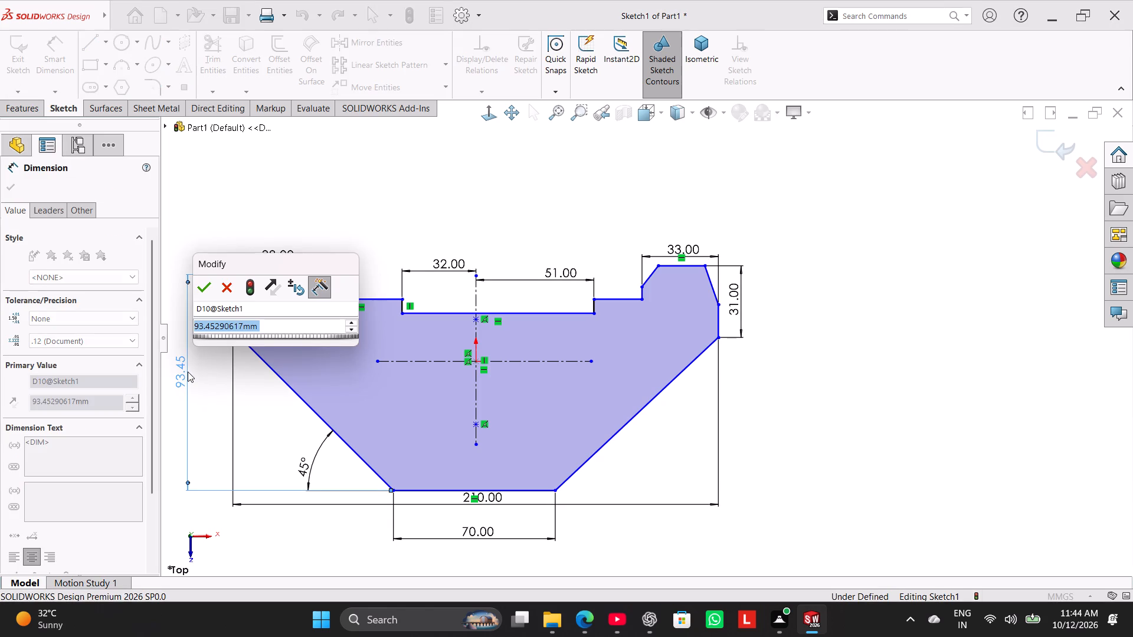
pyautogui.write('89')
pyautogui.press('Return')
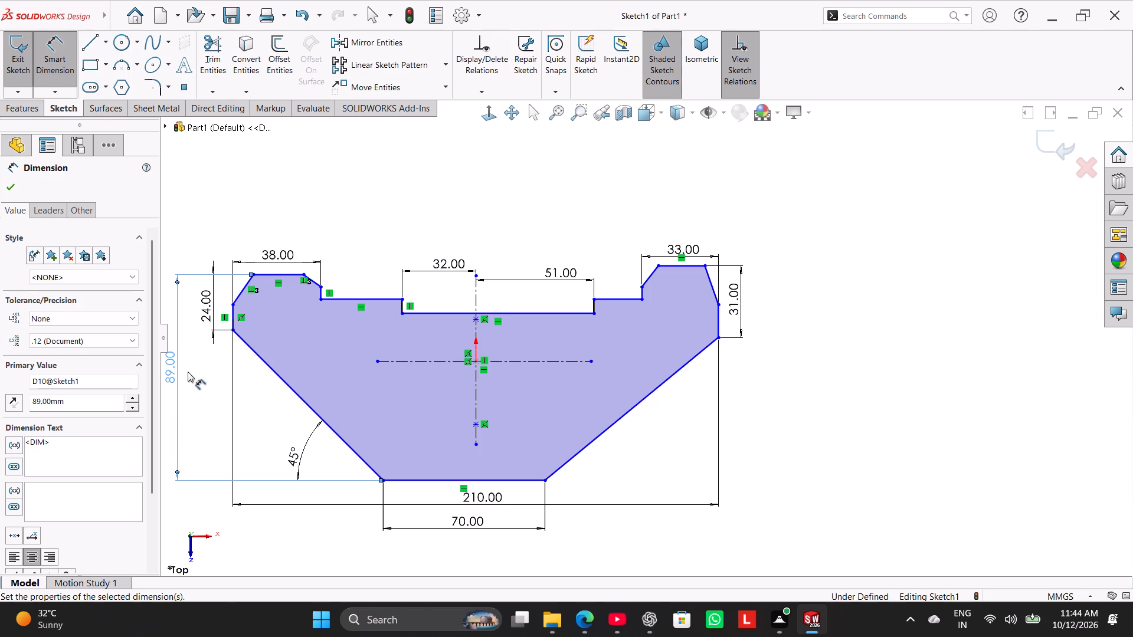
pyautogui.scroll(1, 343, 403)
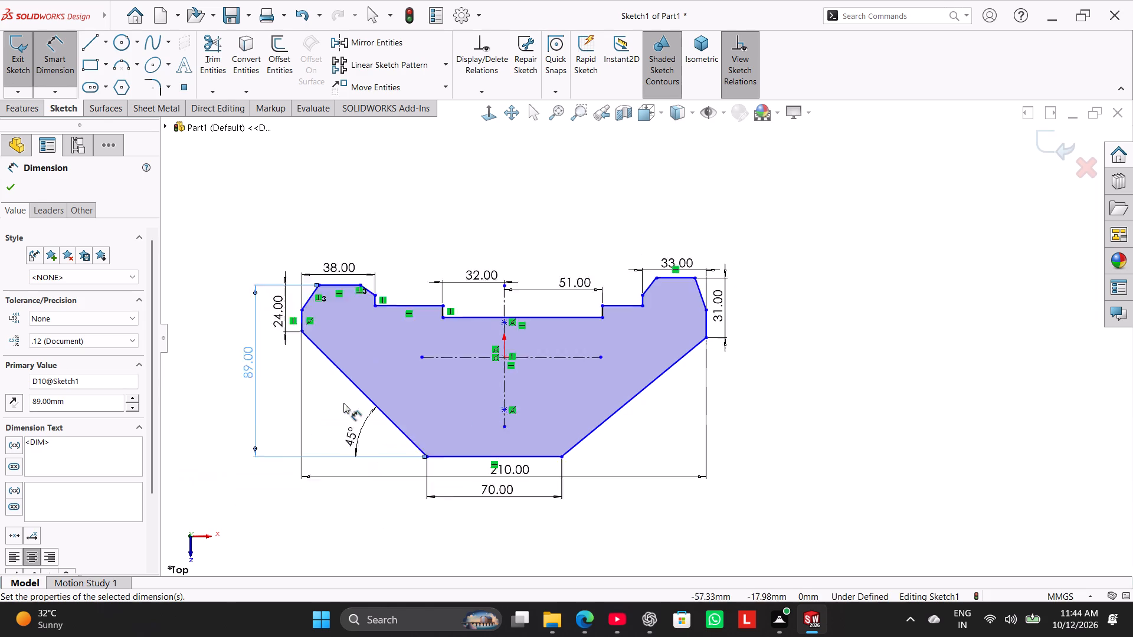
# Dimension the profile's height from the bottom edge to the right shoulder's top edge and set it to 98 mm.
pyautogui.scroll(1, 343, 403)
pyautogui.click(279, 438)
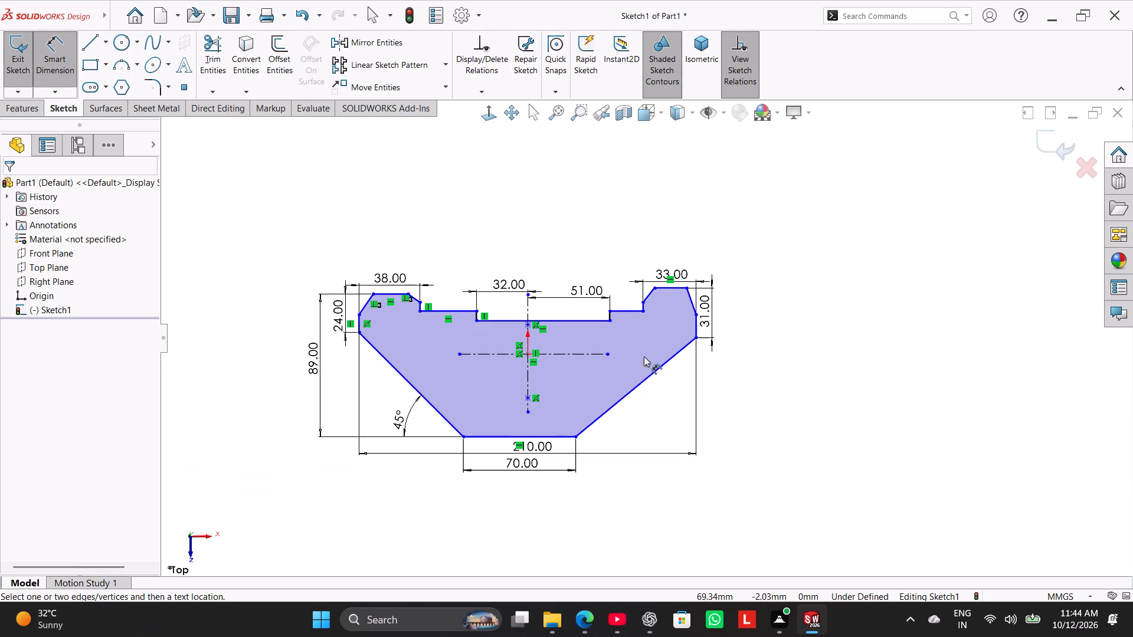
pyautogui.scroll(-2, 674, 315)
pyautogui.click(675, 278)
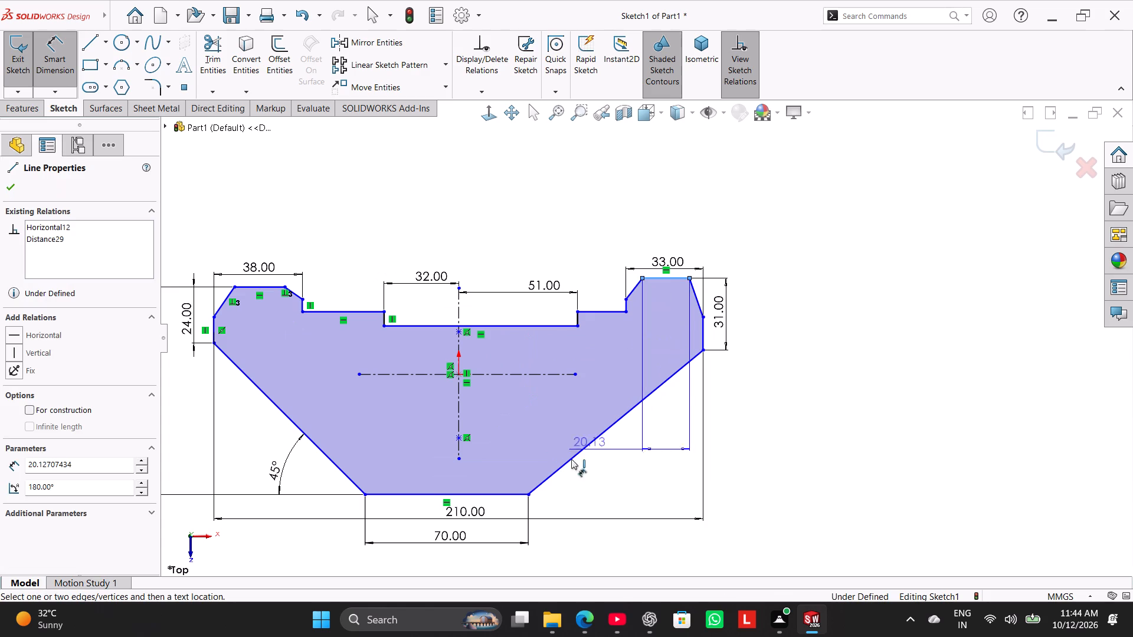
pyautogui.click(491, 493)
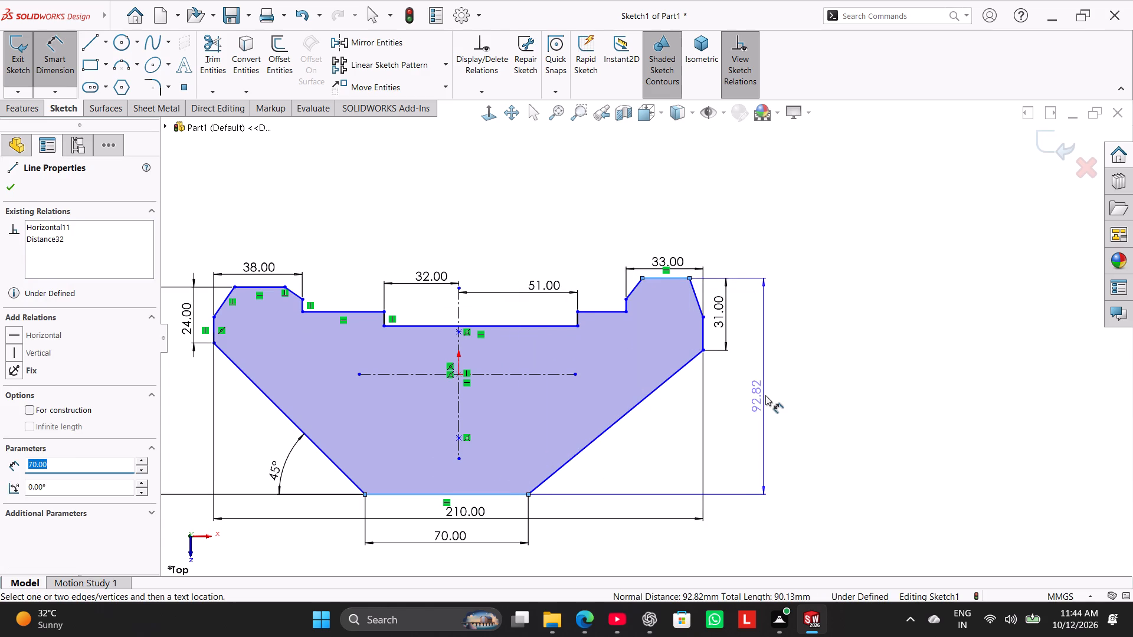
pyautogui.click(765, 395)
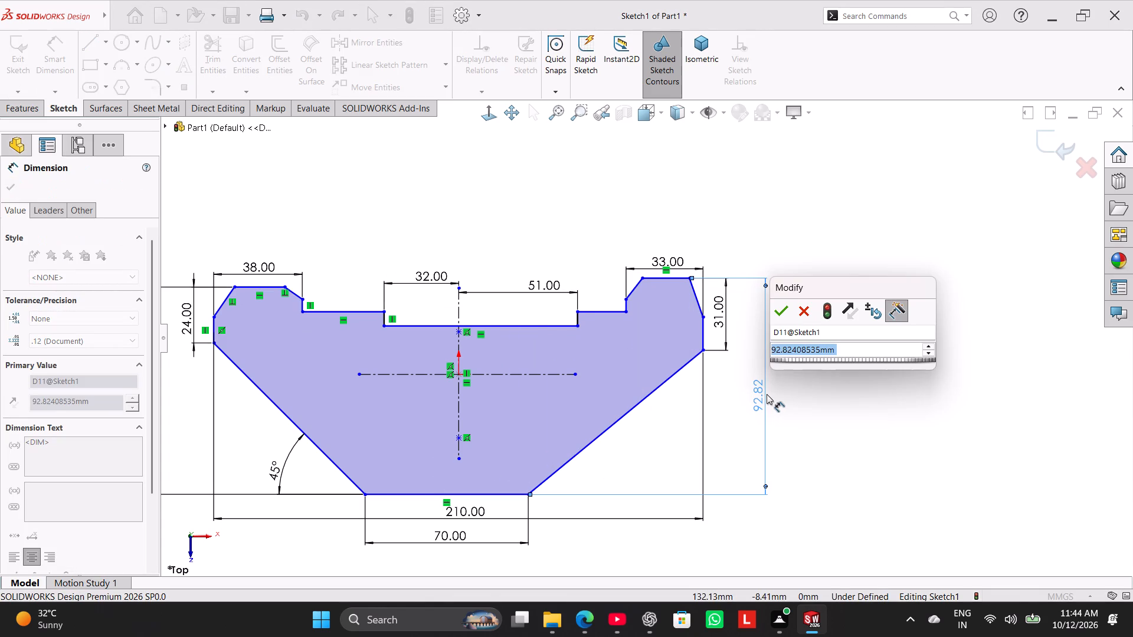
pyautogui.write('98')
pyautogui.press('Return')
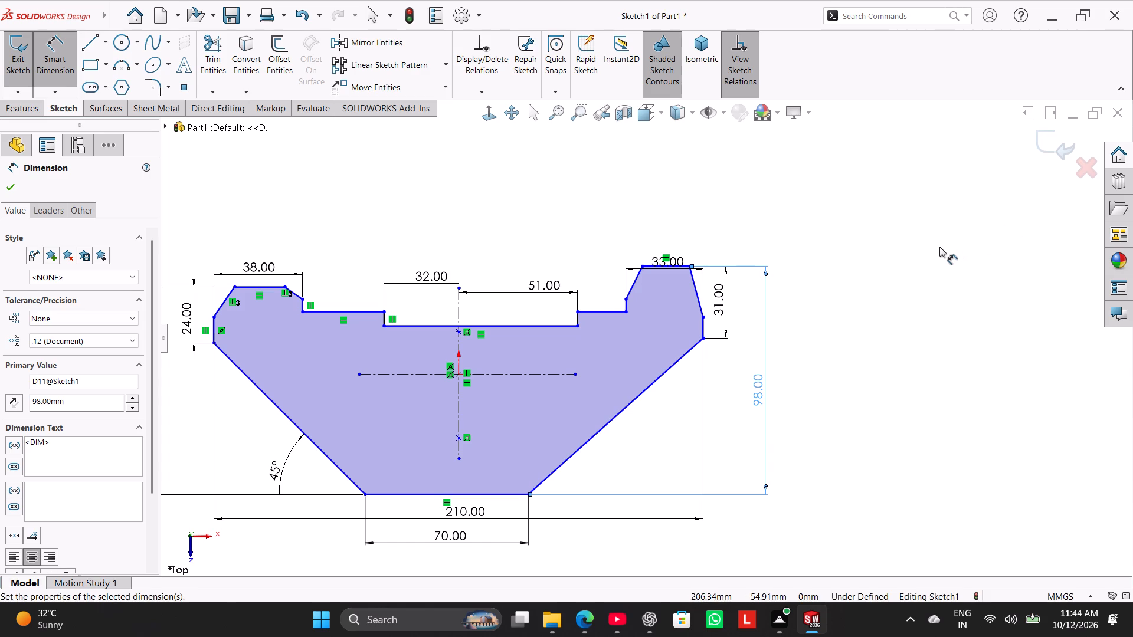
pyautogui.rightClick(939, 247)
pyautogui.click(972, 281)
# Raise the upper end of the right shoulder's outer edge to about 38 mm above the origin and add a vertical relation to that edge.
pyautogui.scroll(-4, 737, 272)
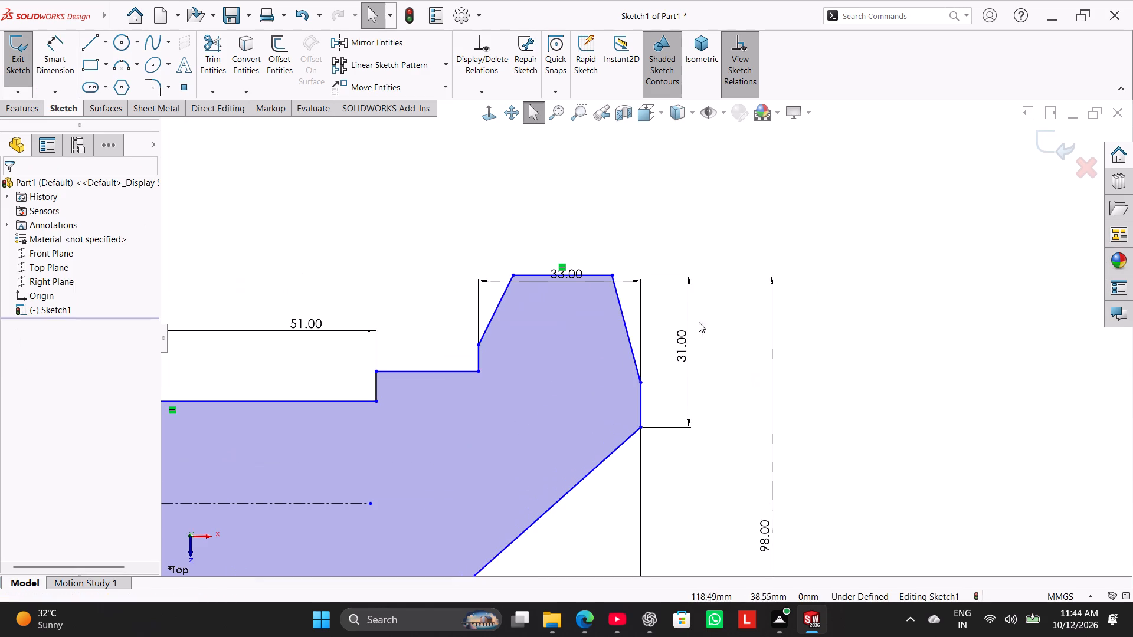
pyautogui.moveTo(643, 382); pyautogui.dragTo(631, 319)
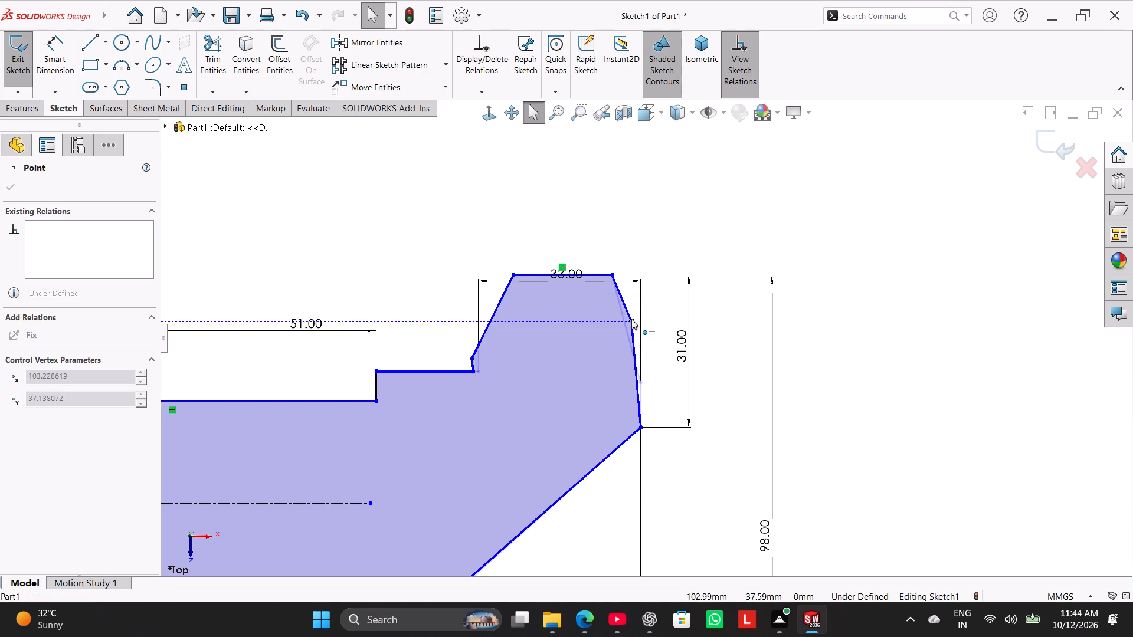
pyautogui.moveTo(631, 319); pyautogui.dragTo(634, 317)
pyautogui.click(624, 204)
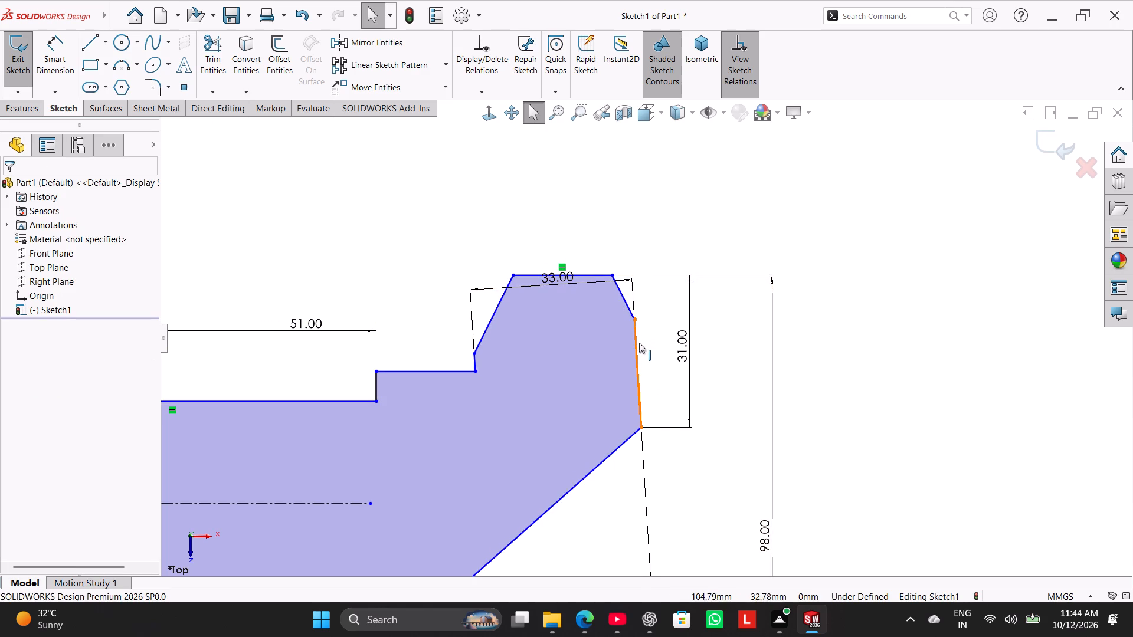
pyautogui.rightClick(638, 343)
pyautogui.click(666, 308)
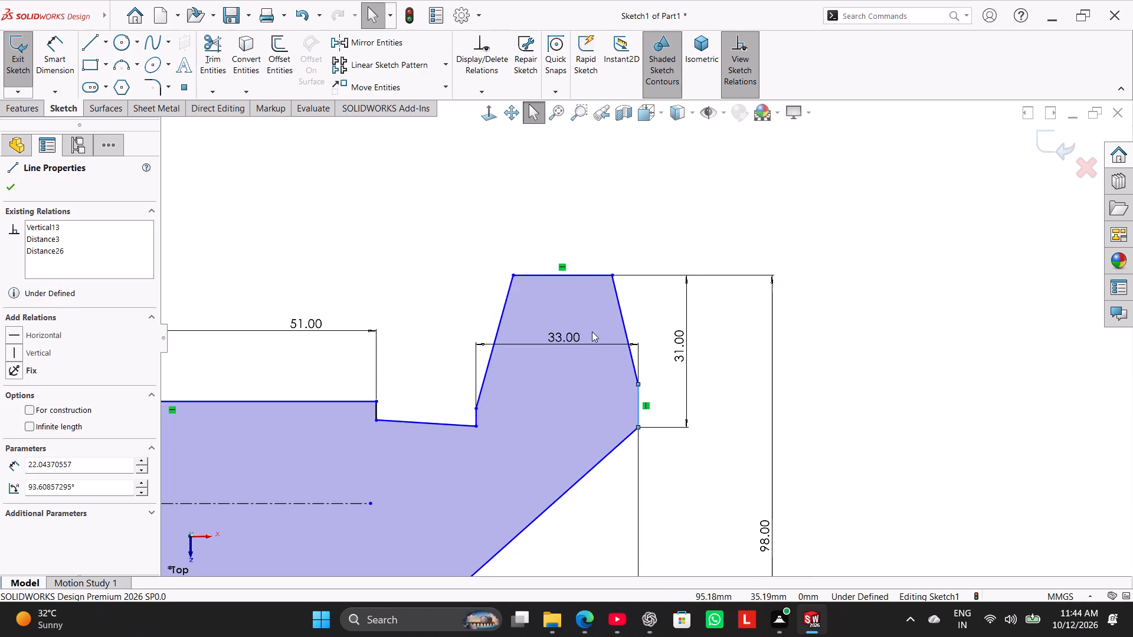
# Add a vertical relation to the short inner edge of the right shoulder.
pyautogui.rightClick(477, 417)
pyautogui.click(461, 396)
pyautogui.rightClick(477, 415)
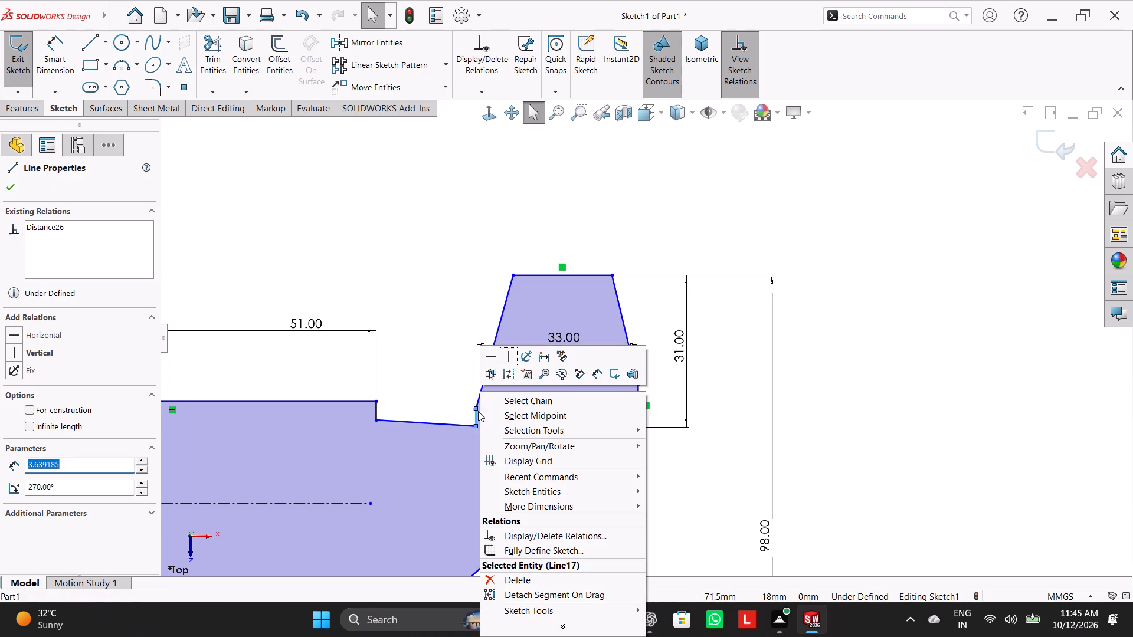
pyautogui.click(513, 356)
pyautogui.click(446, 349)
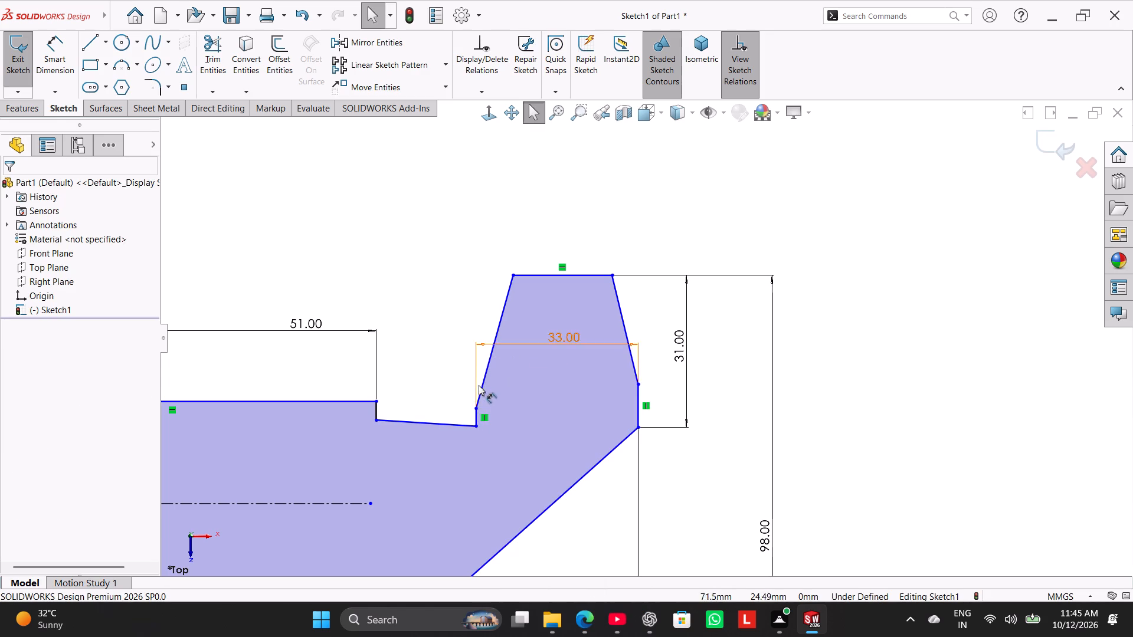
# Raise the right shoulder's inner vertical edge to about 33 mm above the origin and move the outer slanted edge up, about 14 mm long.
pyautogui.moveTo(477, 406); pyautogui.dragTo(484, 341)
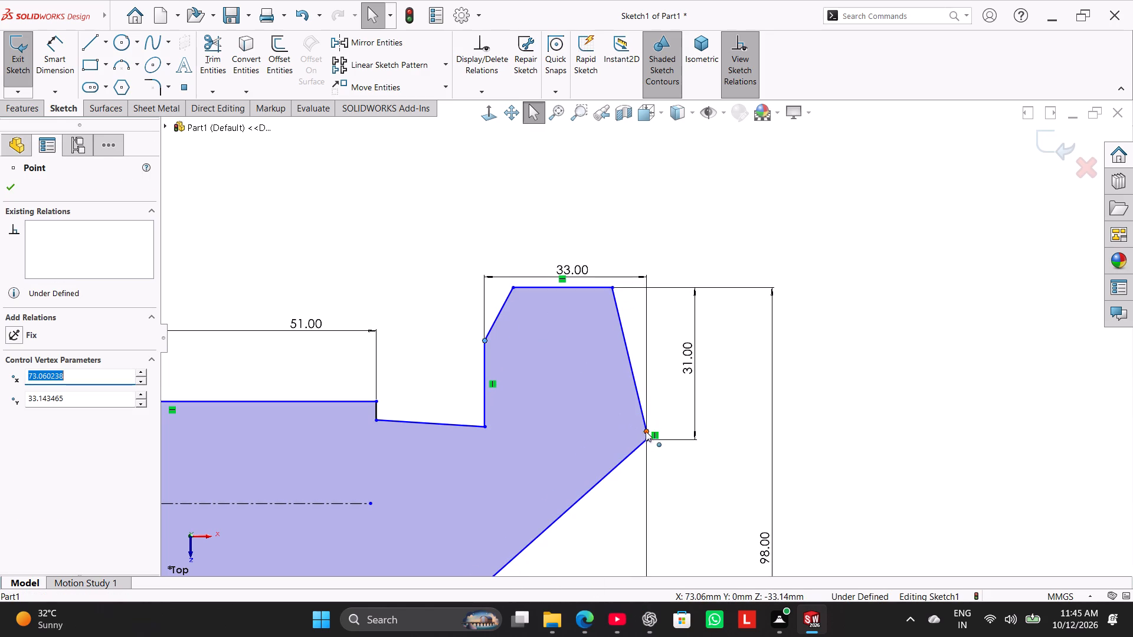
pyautogui.moveTo(646, 425); pyautogui.dragTo(646, 352)
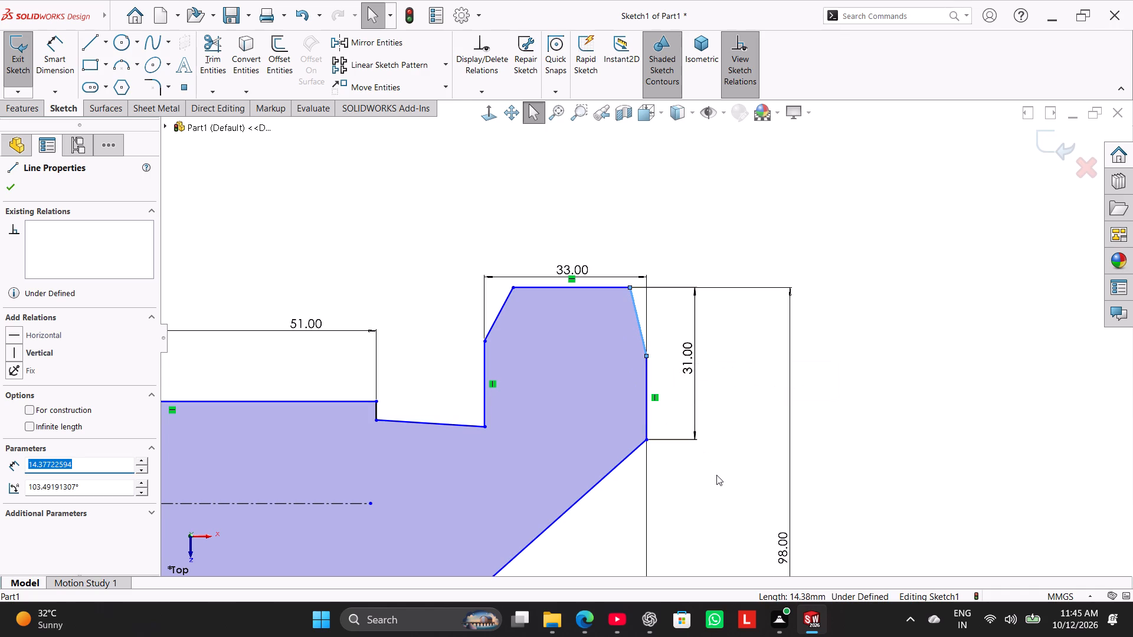
# Add a horizontal relation to the slightly tilted ledge between the central recess and the right shoulder.
pyautogui.rightClick(464, 423)
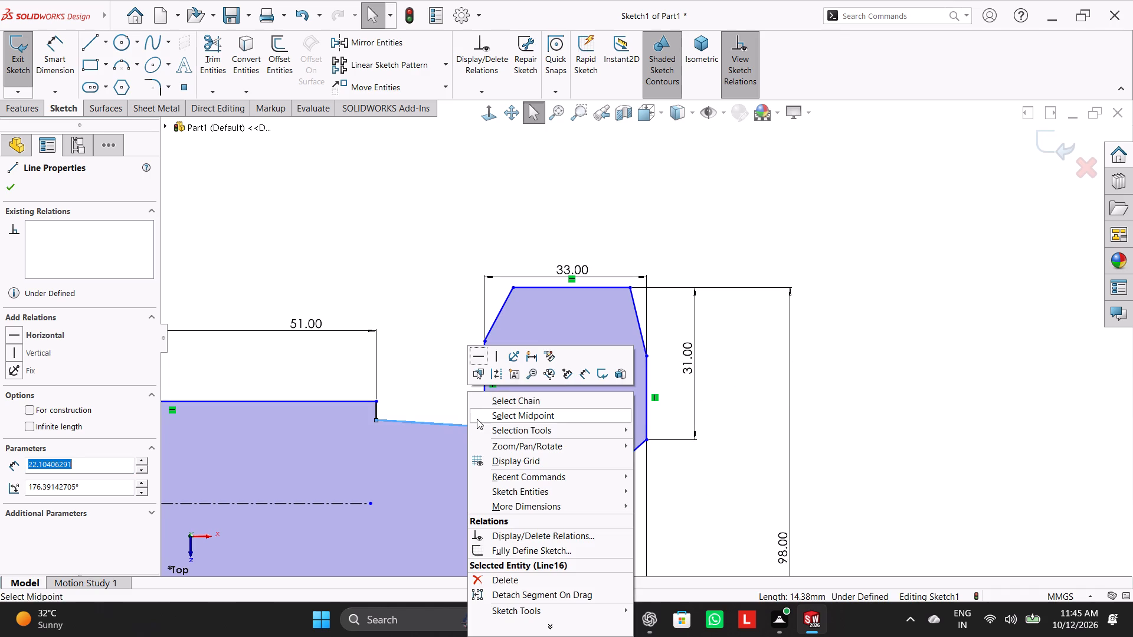
pyautogui.click(476, 356)
pyautogui.click(447, 360)
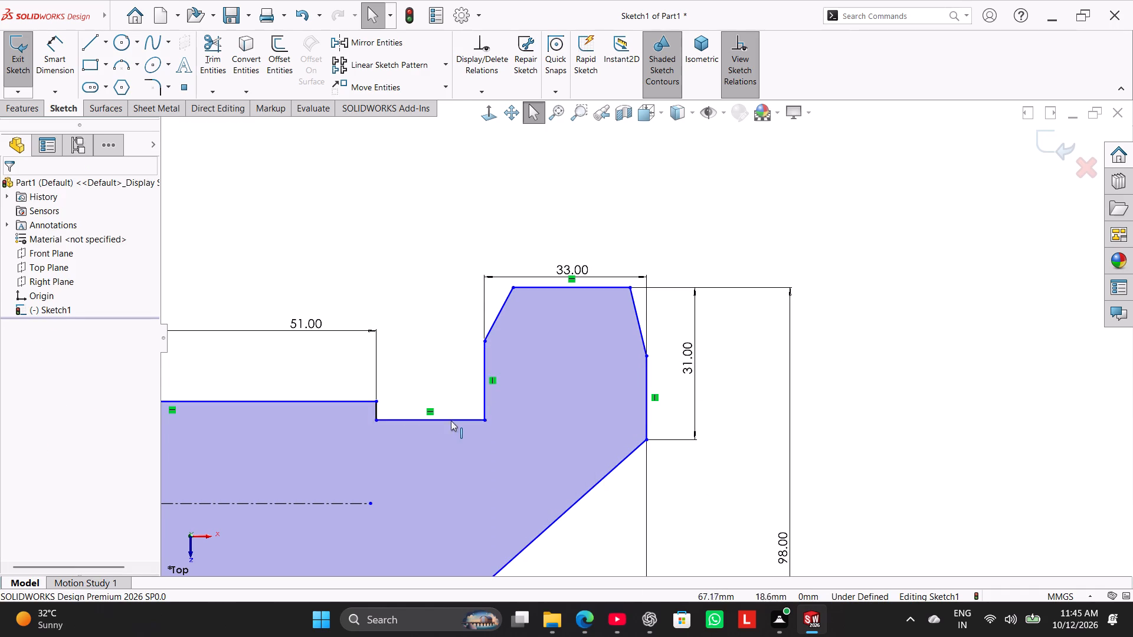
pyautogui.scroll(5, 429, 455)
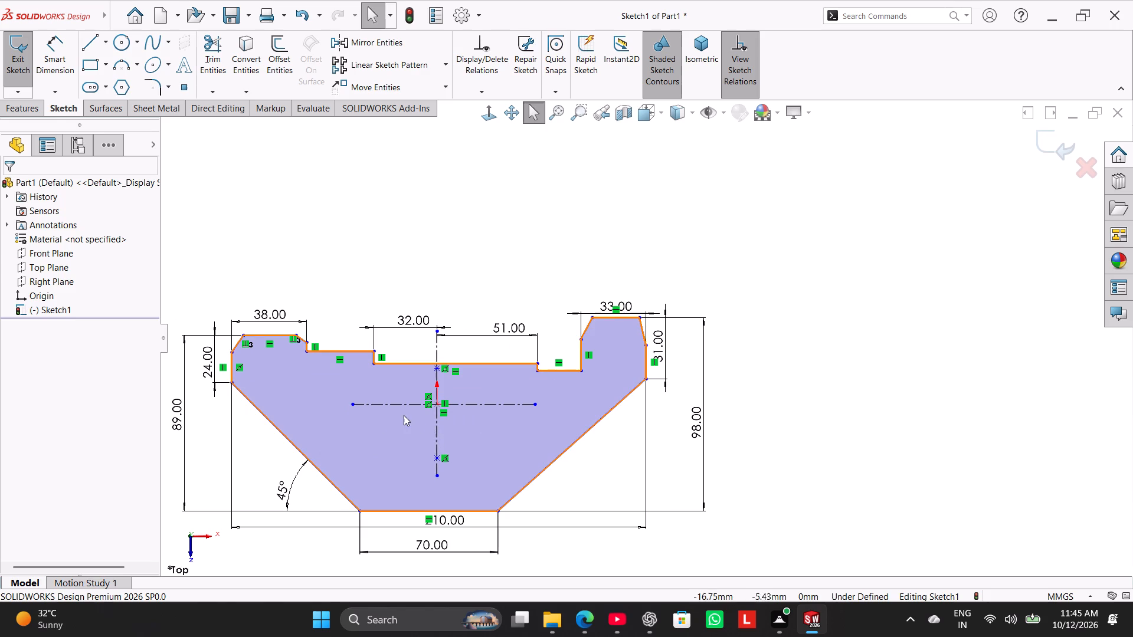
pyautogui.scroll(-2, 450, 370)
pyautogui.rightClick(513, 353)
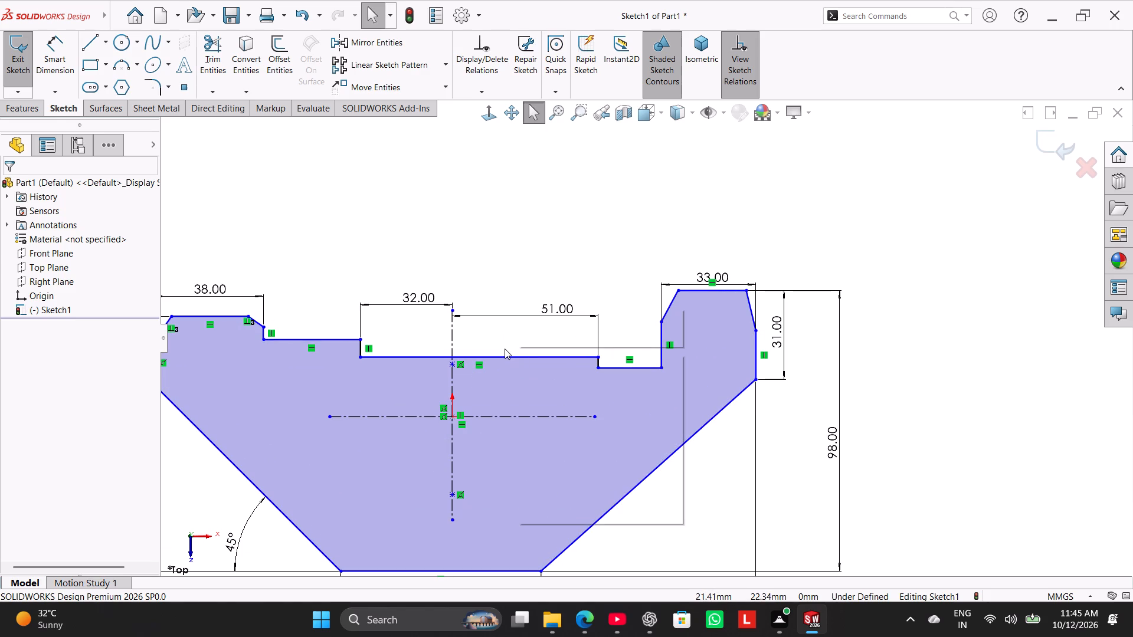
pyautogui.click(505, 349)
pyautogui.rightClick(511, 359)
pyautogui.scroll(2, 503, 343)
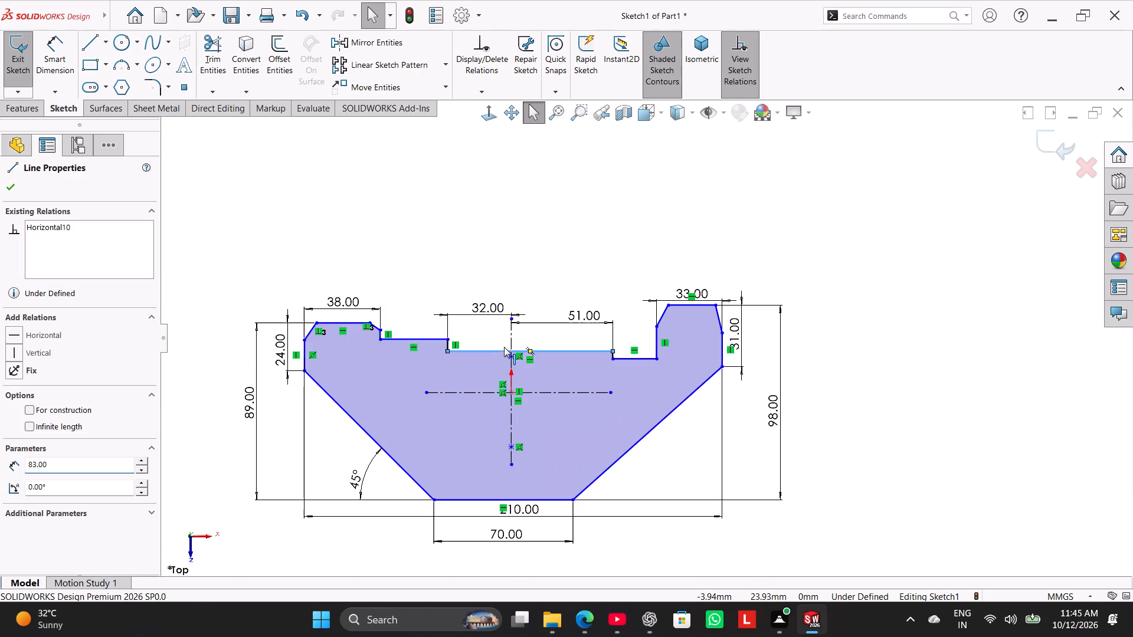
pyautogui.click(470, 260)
# Shift the right shoulder's top outer corner slightly inward along the top edge.
pyautogui.scroll(-2, 659, 365)
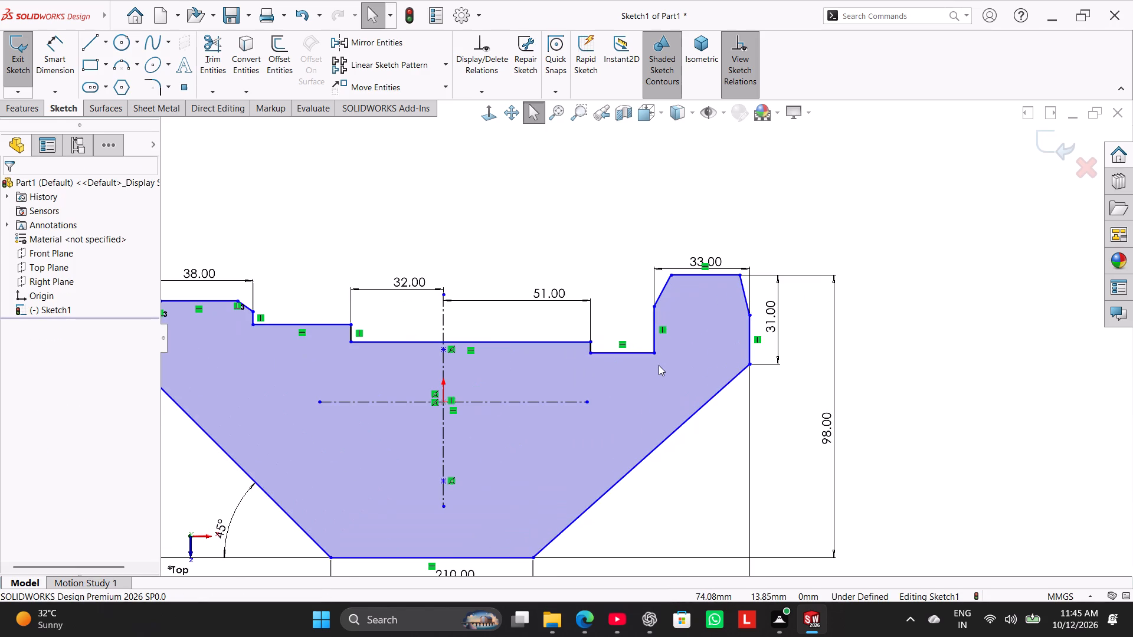
pyautogui.scroll(-1, 690, 314)
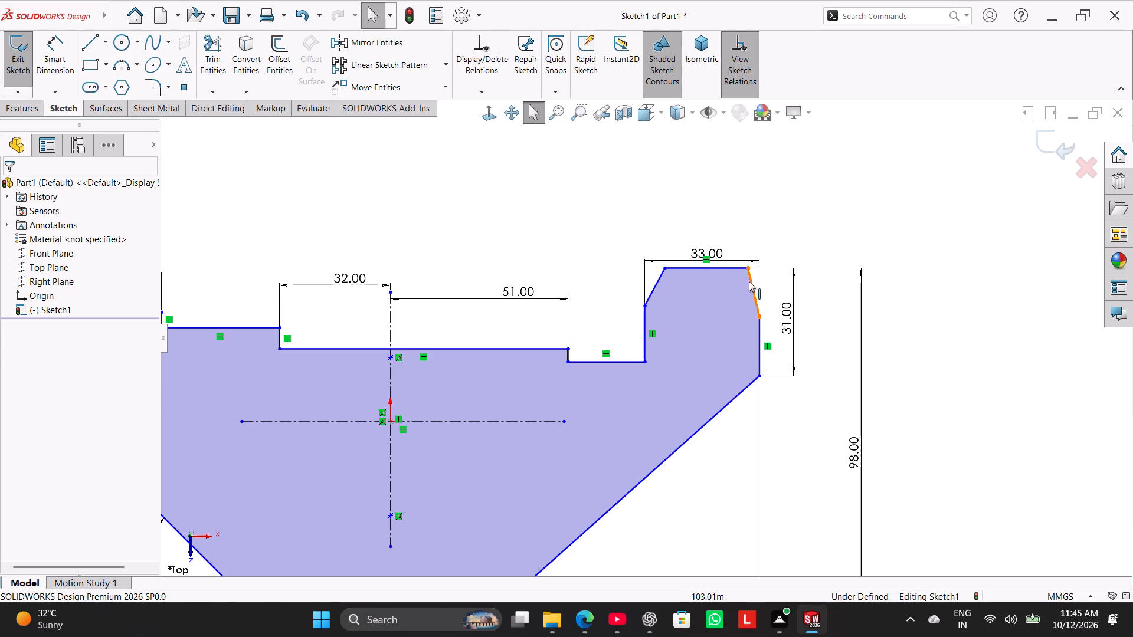
pyautogui.moveTo(747, 270); pyautogui.dragTo(731, 270)
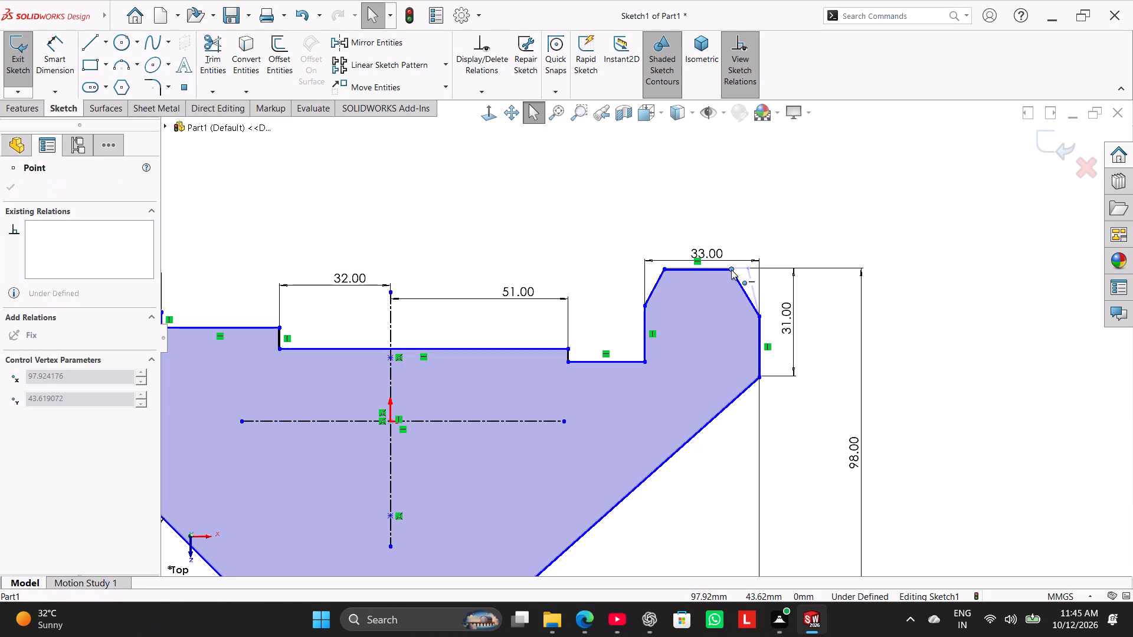
pyautogui.moveTo(731, 270); pyautogui.dragTo(739, 268)
pyautogui.click(594, 202)
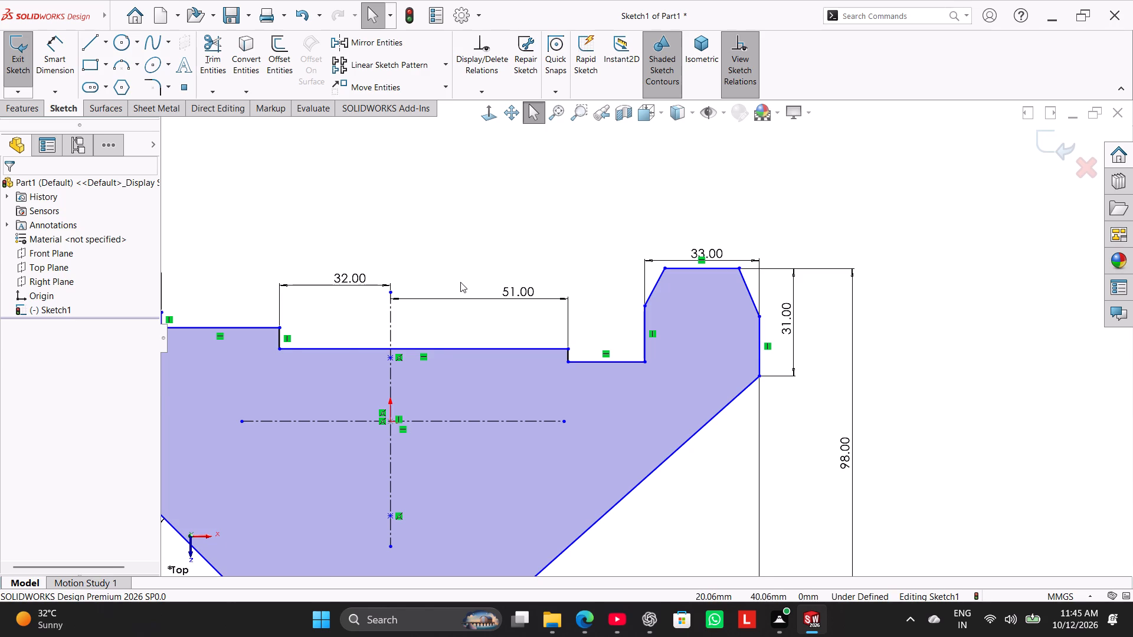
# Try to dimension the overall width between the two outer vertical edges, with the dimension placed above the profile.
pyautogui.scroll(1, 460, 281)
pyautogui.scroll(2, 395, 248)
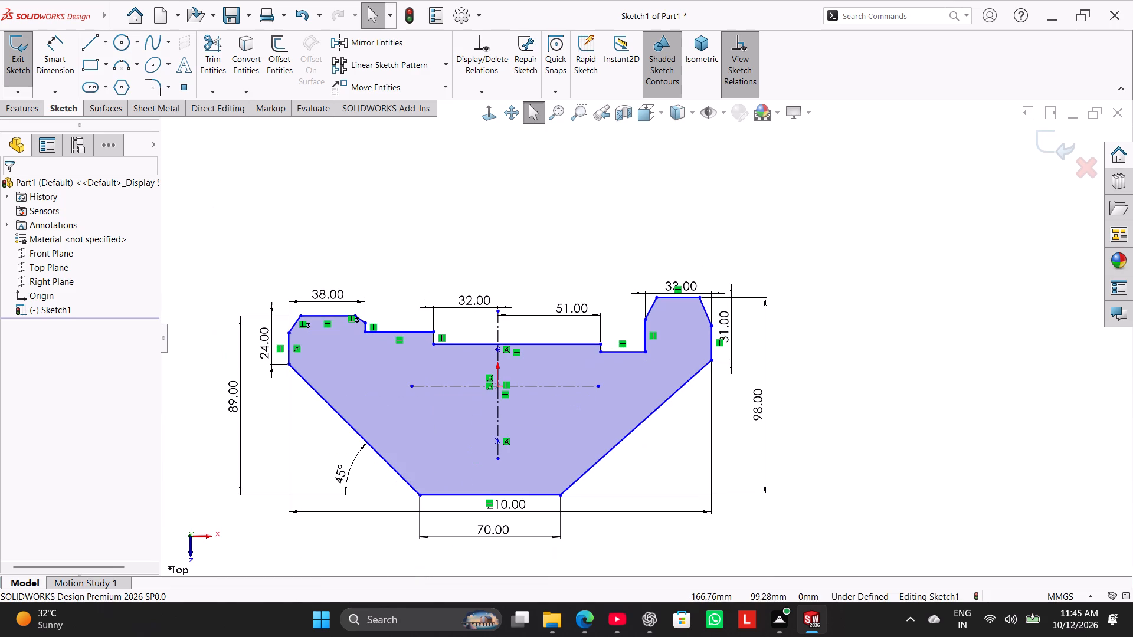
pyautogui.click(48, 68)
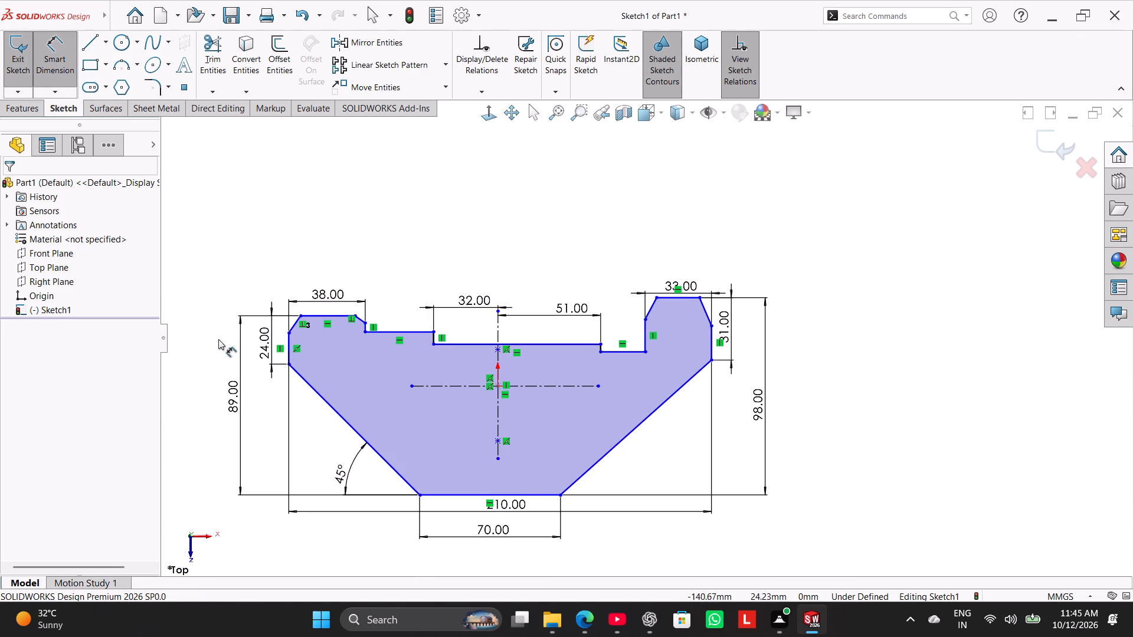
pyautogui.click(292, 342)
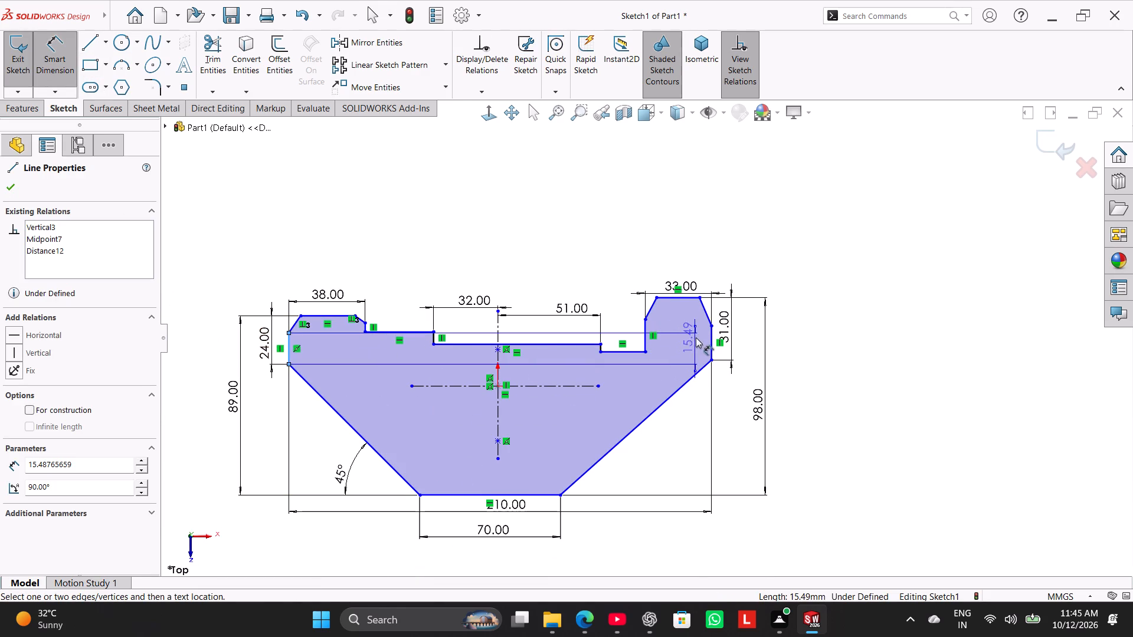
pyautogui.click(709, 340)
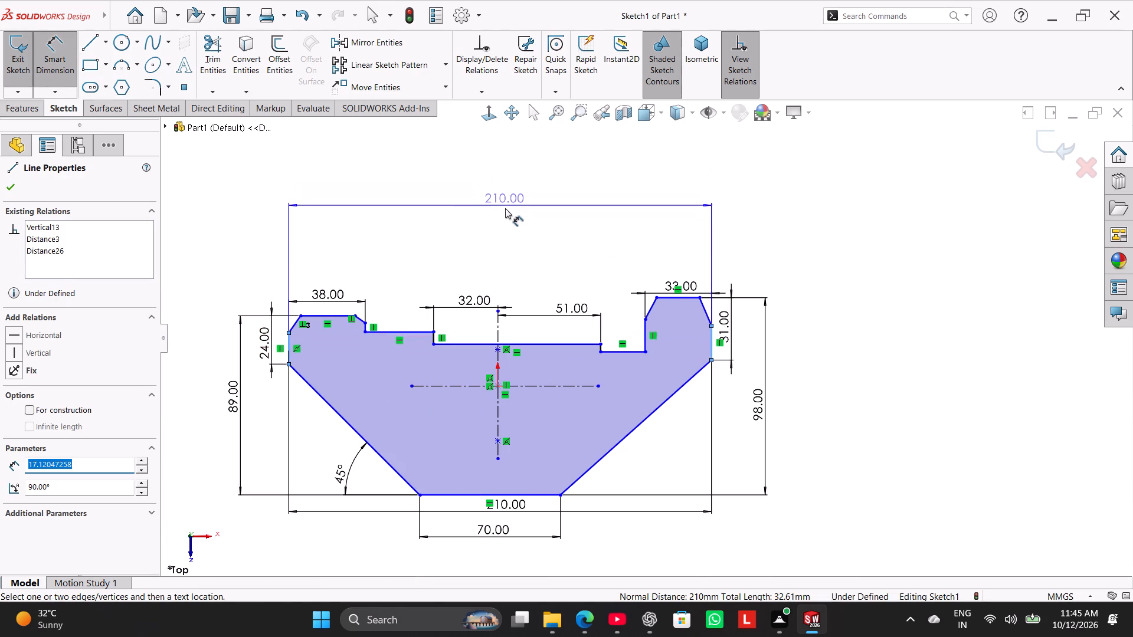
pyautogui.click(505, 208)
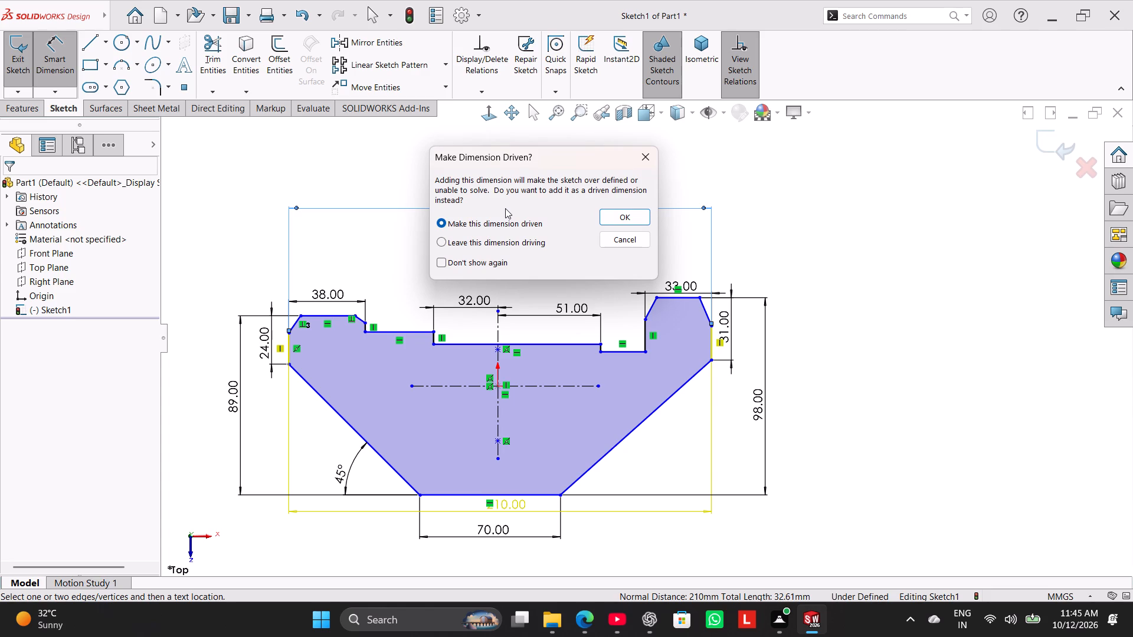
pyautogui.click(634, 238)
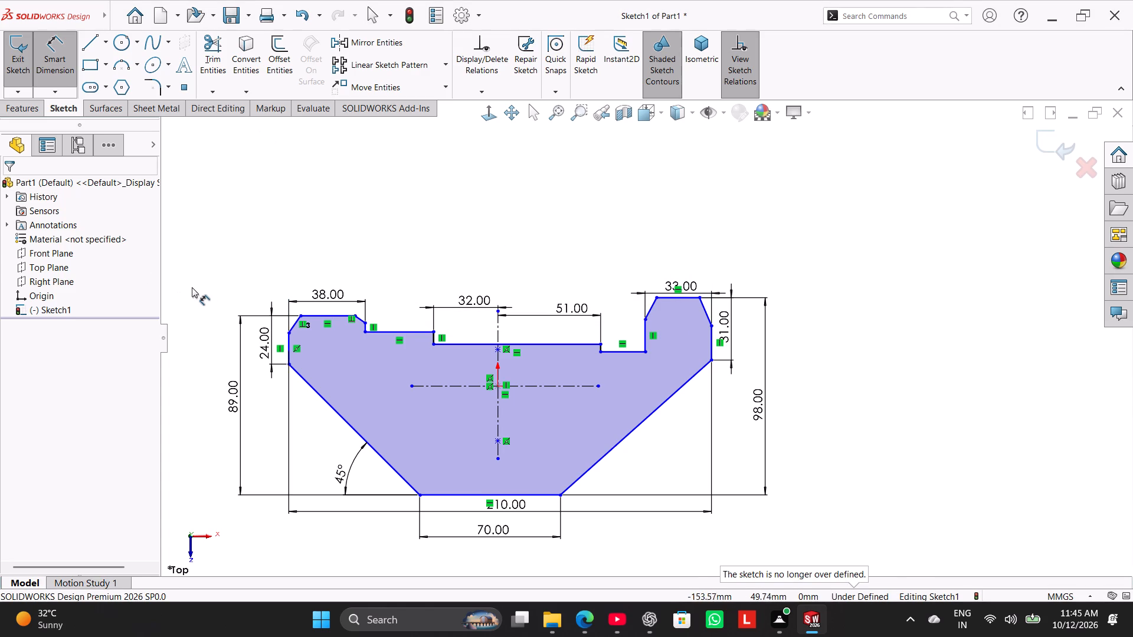
# Reposition the 210 mm overall width dimension above the profile, clear of the shoulder dimensions.
pyautogui.scroll(2, 541, 497)
pyautogui.scroll(-2, 541, 497)
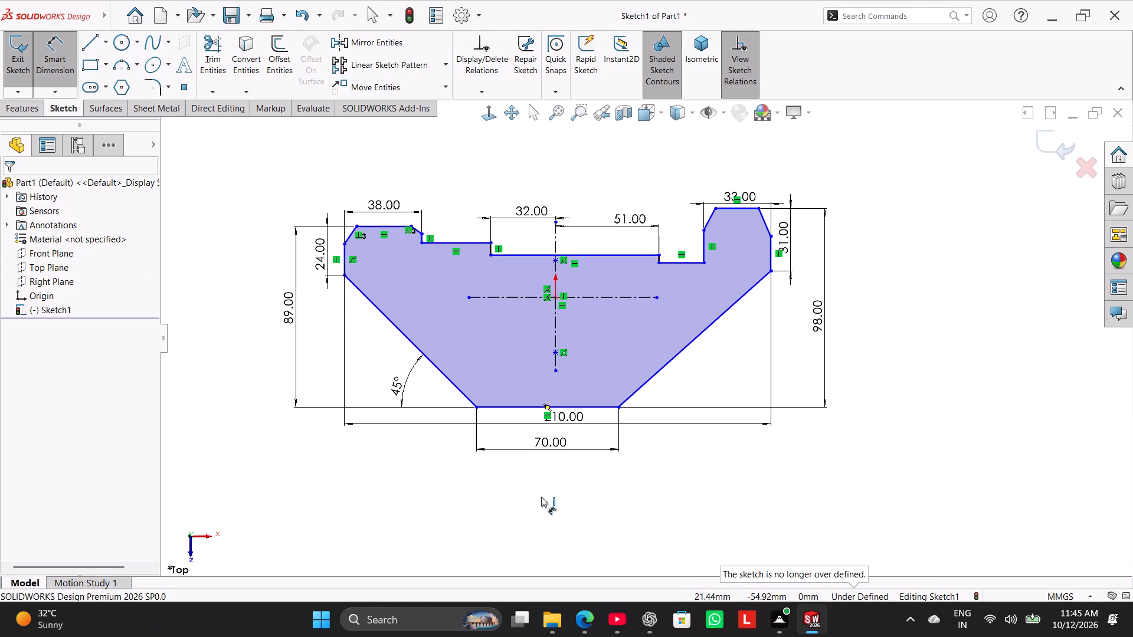
pyautogui.moveTo(566, 420); pyautogui.dragTo(571, 459)
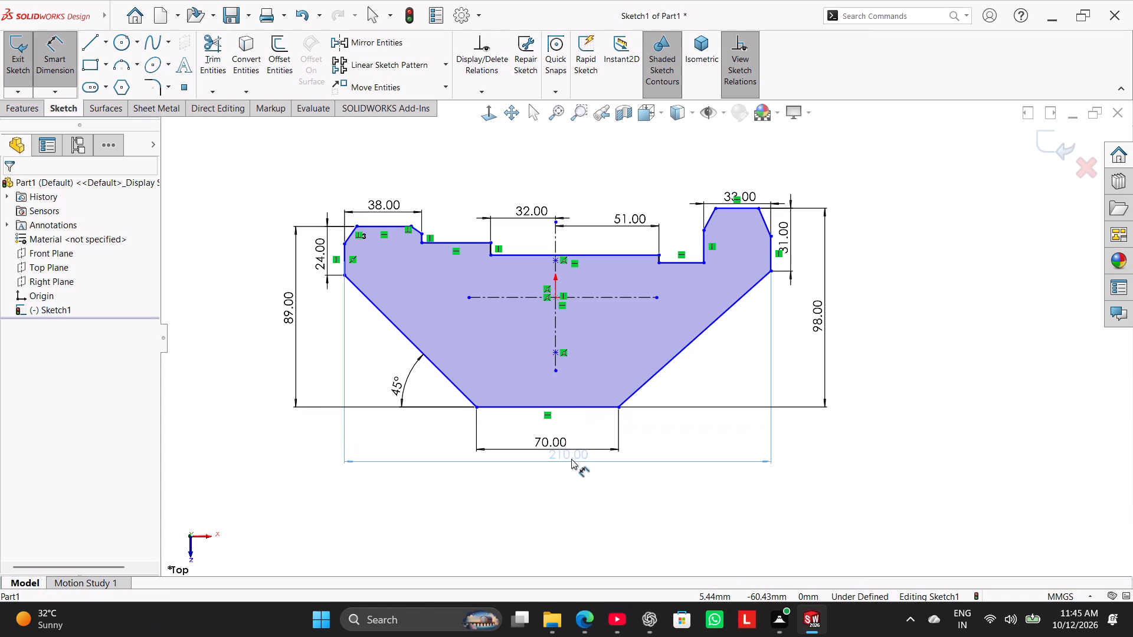
pyautogui.moveTo(571, 459); pyautogui.dragTo(566, 470)
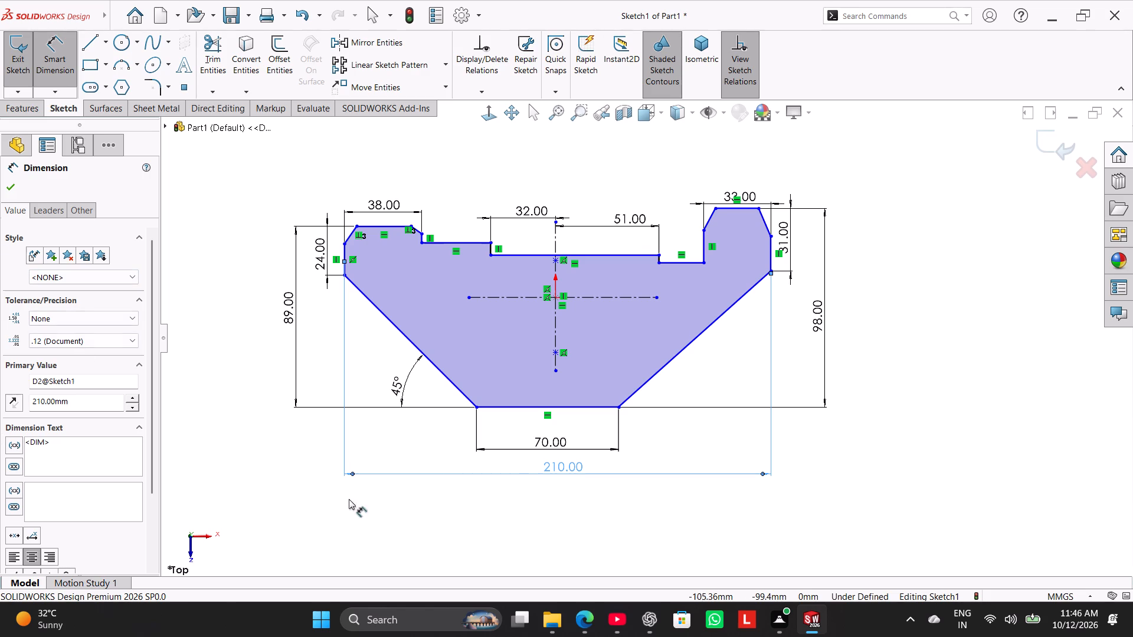
pyautogui.moveTo(548, 468); pyautogui.dragTo(555, 171)
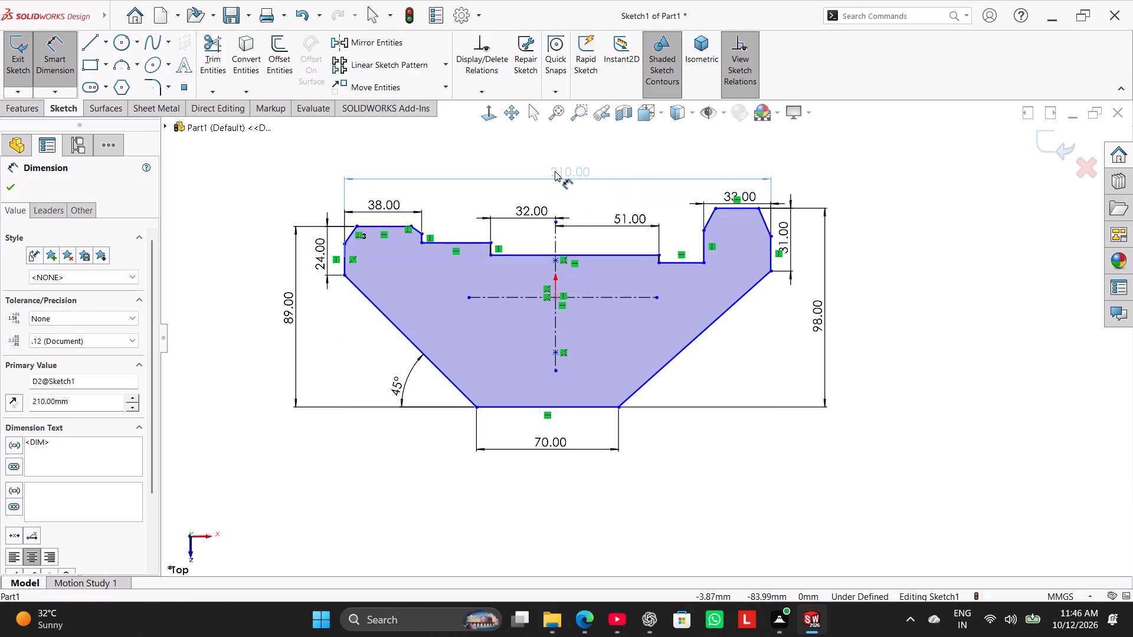
pyautogui.moveTo(555, 171); pyautogui.dragTo(556, 168)
pyautogui.click(853, 199)
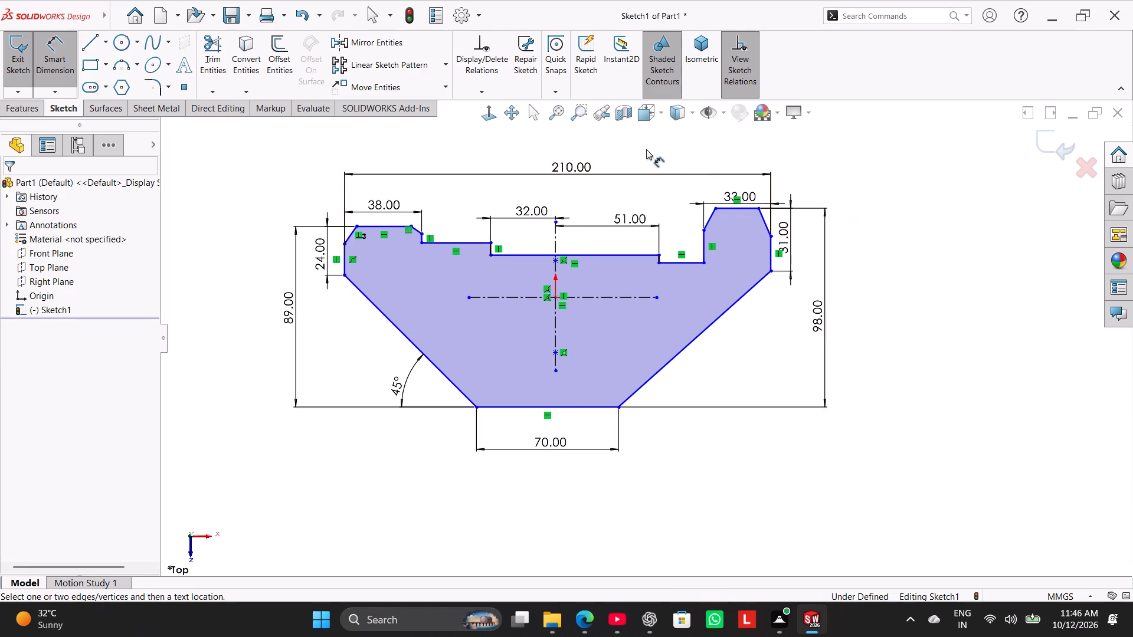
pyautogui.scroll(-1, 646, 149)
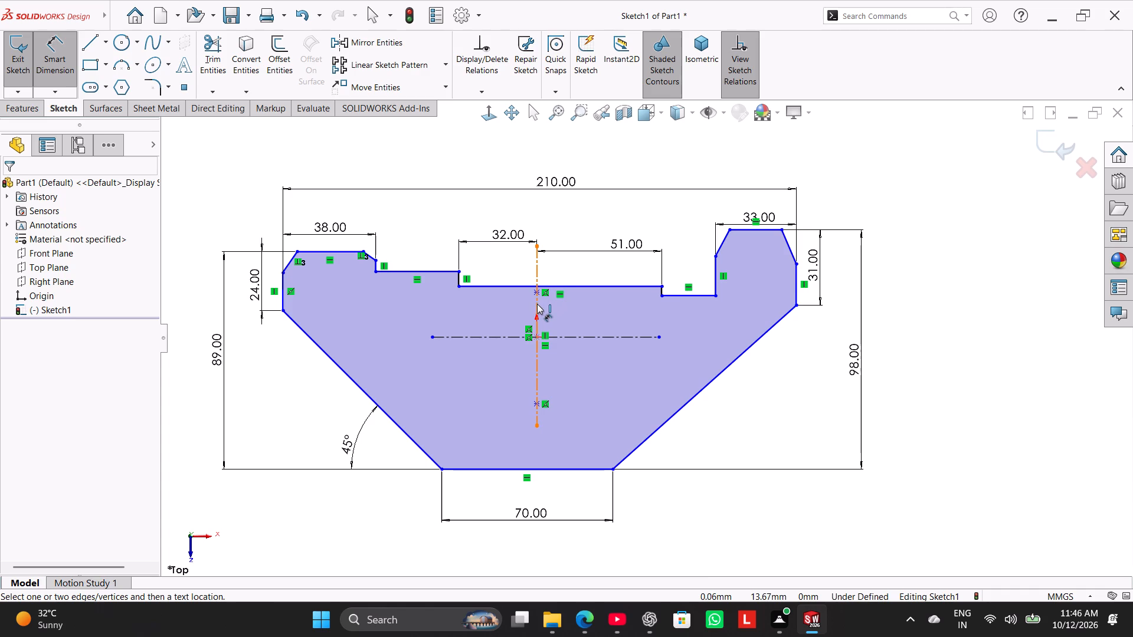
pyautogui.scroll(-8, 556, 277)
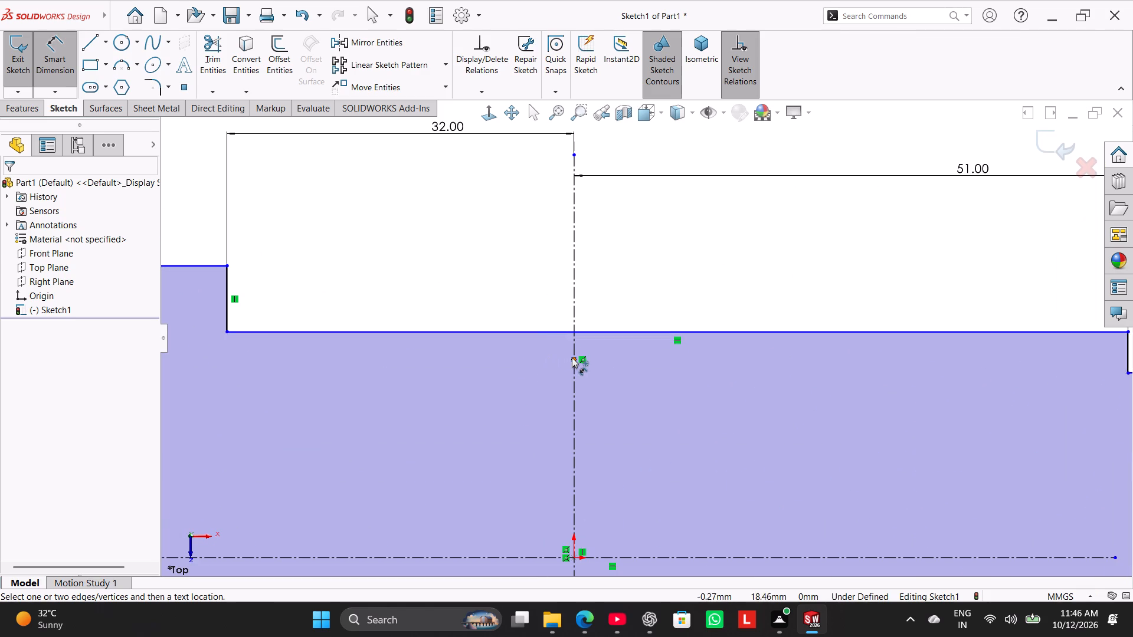
# Delete the coincident relation and its stray sketch point on the vertical centerline, just below the central recess edge.
pyautogui.rightClick(513, 277)
pyautogui.click(542, 319)
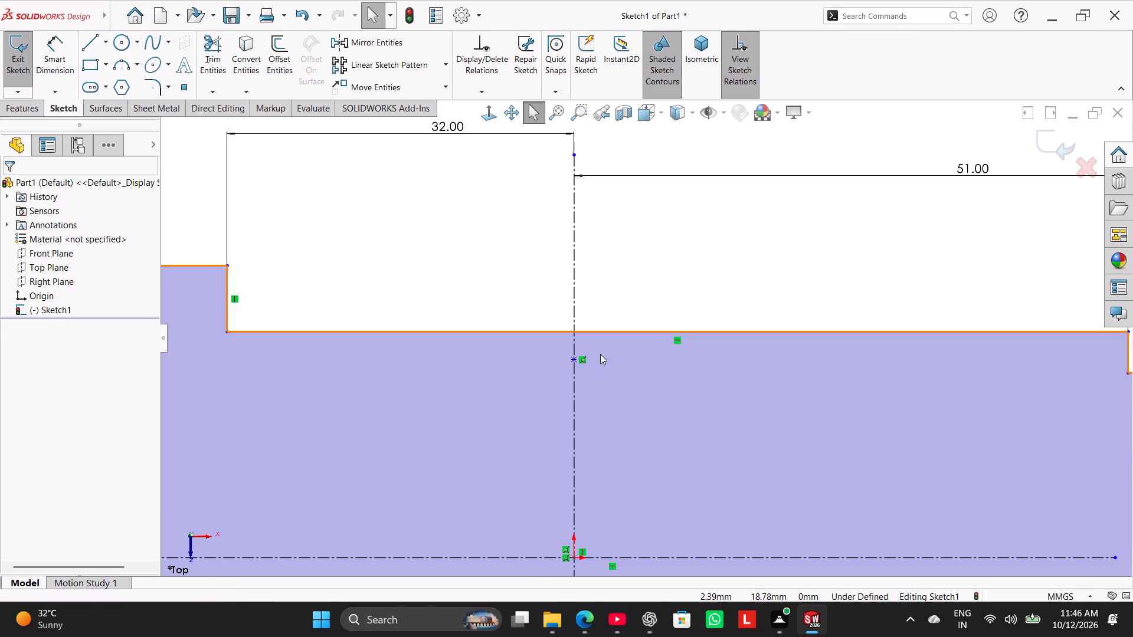
pyautogui.rightClick(582, 359)
pyautogui.click(610, 511)
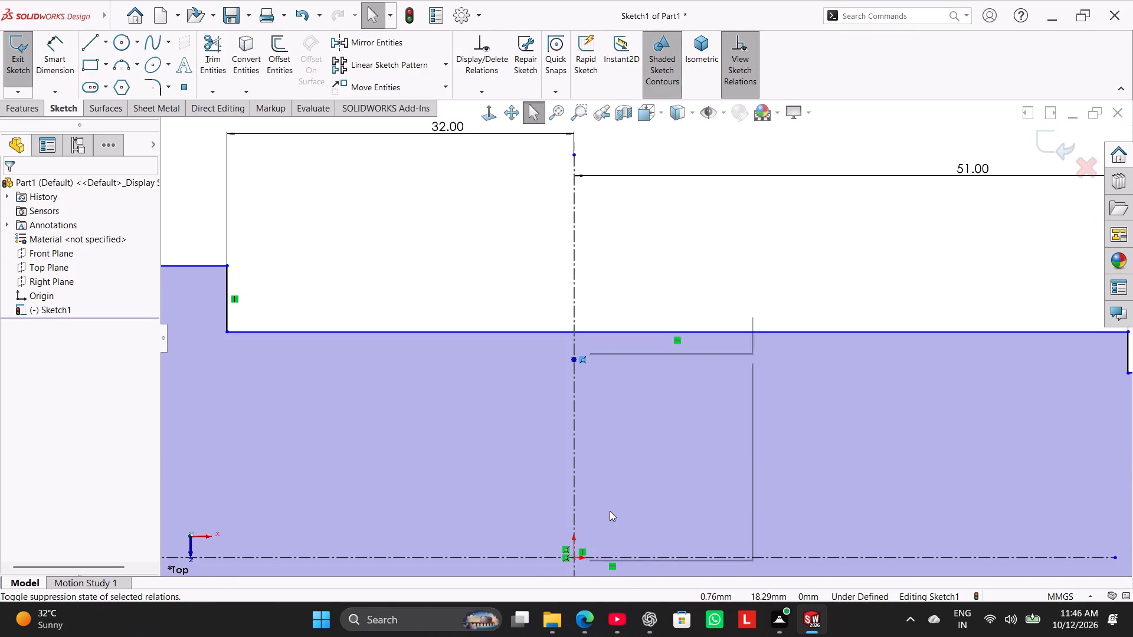
pyautogui.rightClick(581, 361)
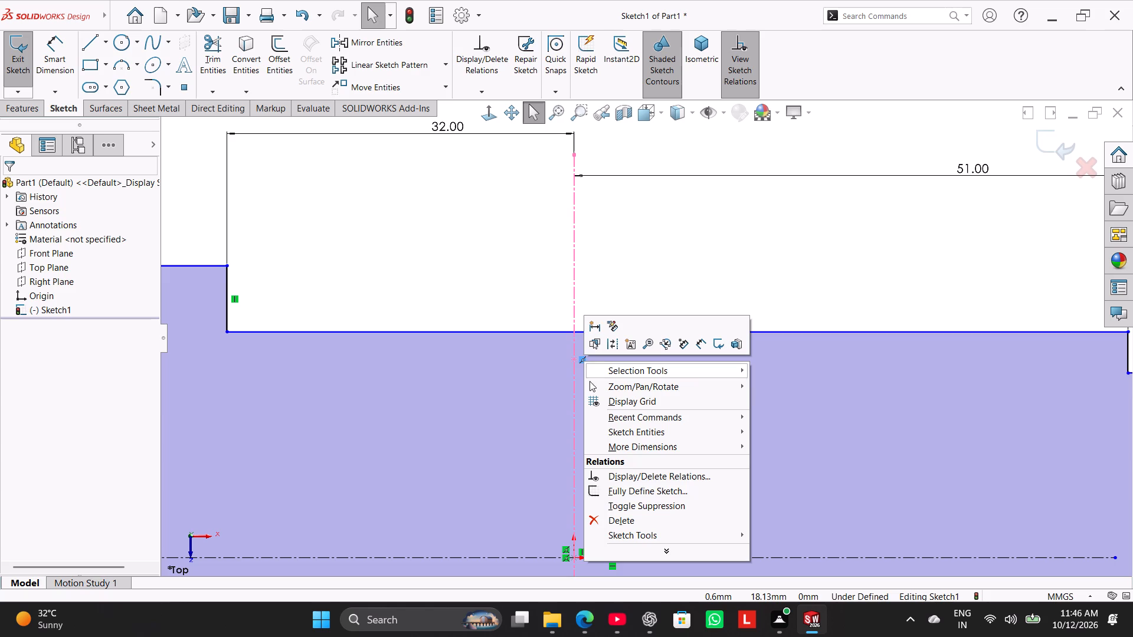
pyautogui.click(616, 515)
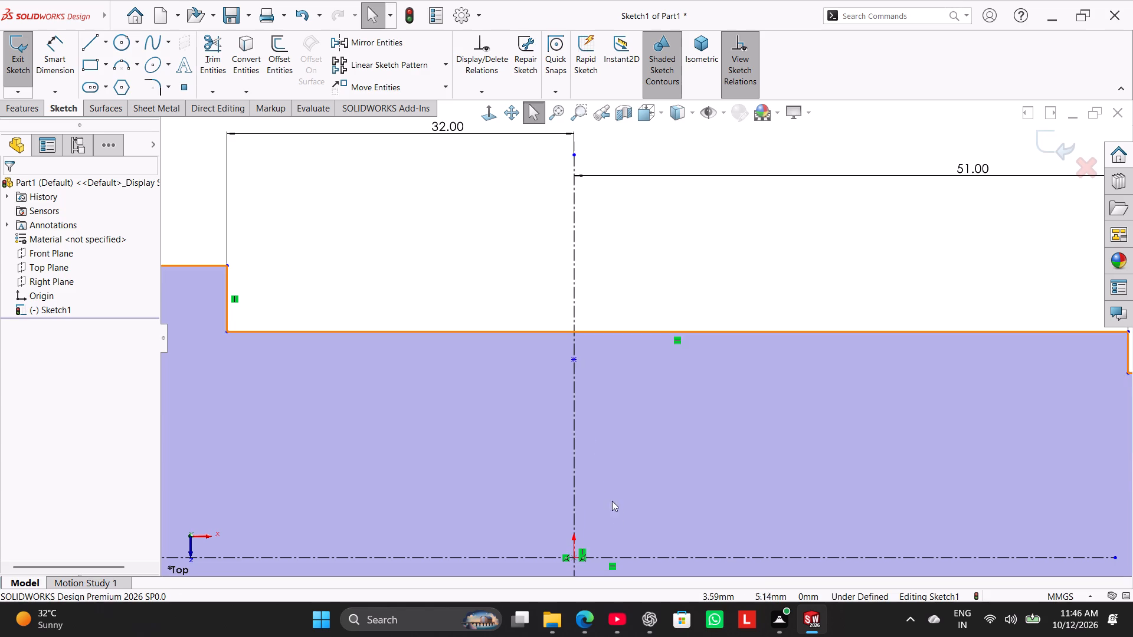
pyautogui.rightClick(571, 357)
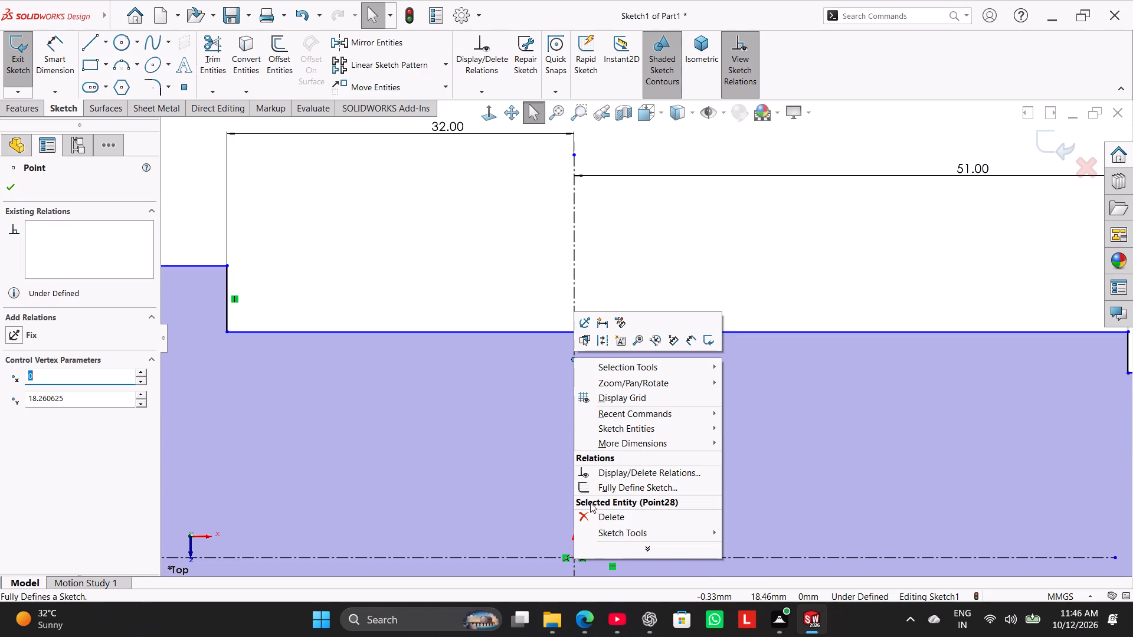
pyautogui.click(594, 511)
# Suppress the coincident relation of the remaining stray point on the vertical centerline below the origin.
pyautogui.scroll(7, 591, 494)
pyautogui.scroll(-4, 605, 489)
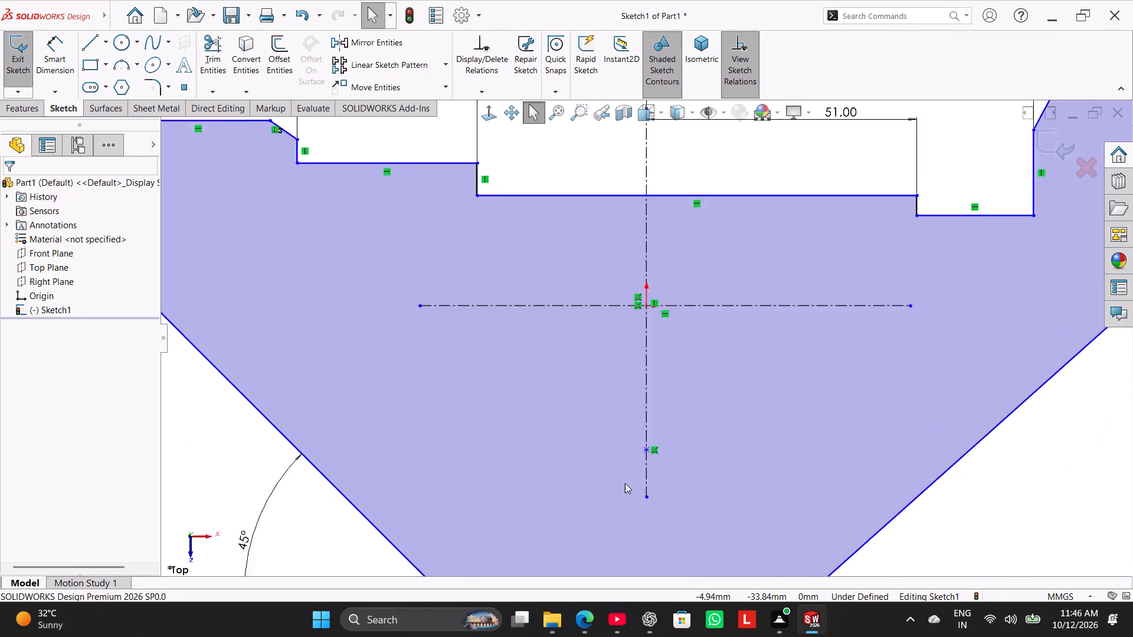
pyautogui.scroll(-2, 662, 446)
pyautogui.rightClick(655, 417)
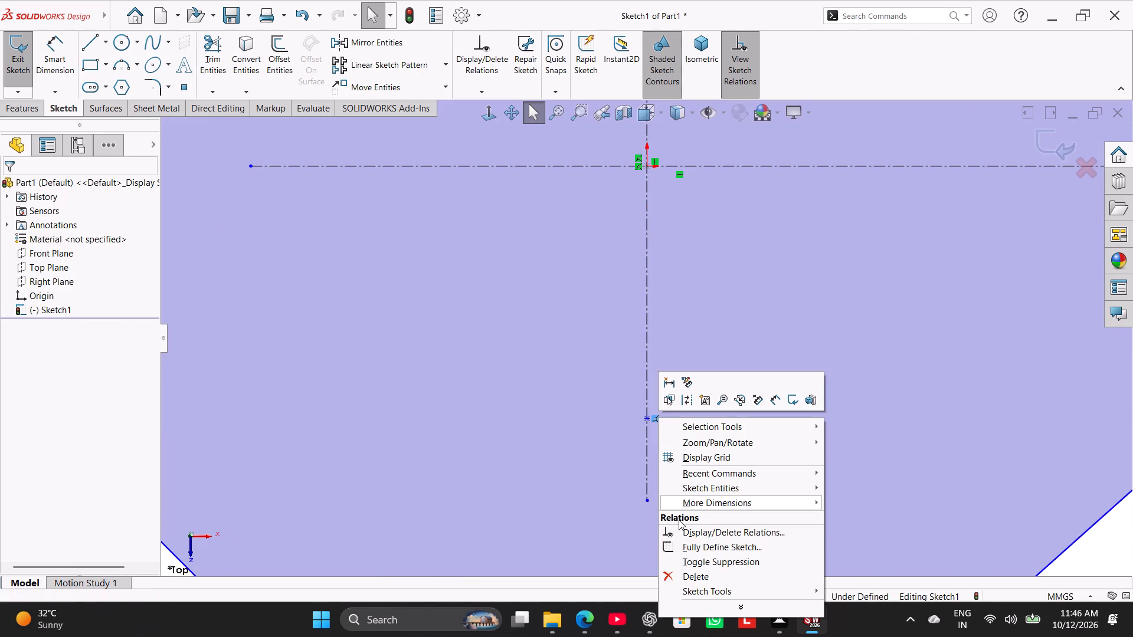
pyautogui.click(699, 568)
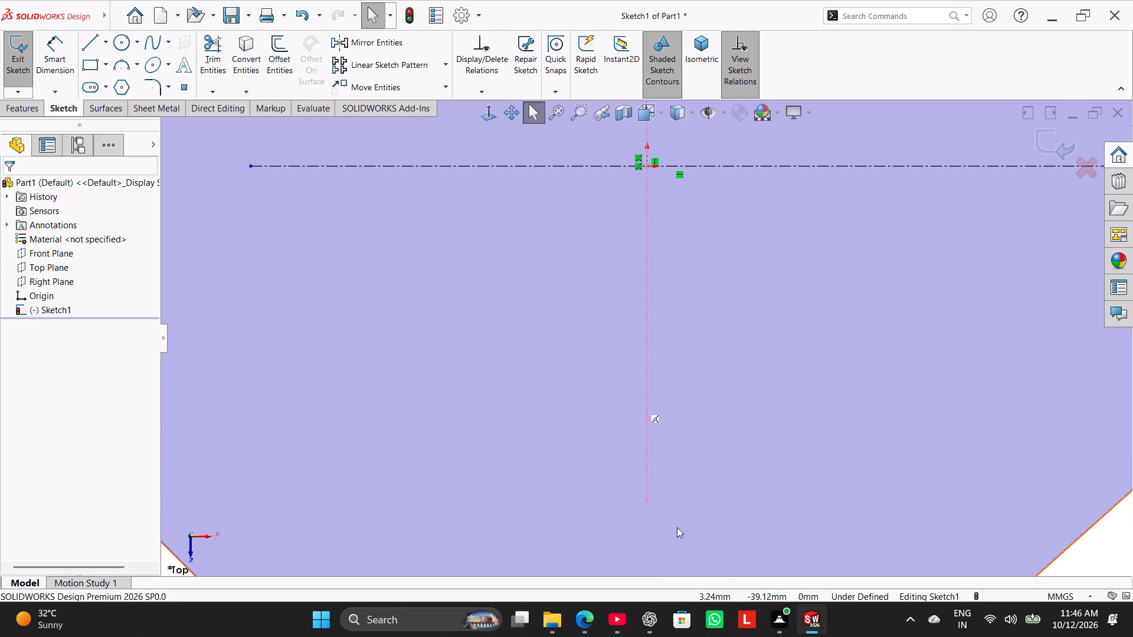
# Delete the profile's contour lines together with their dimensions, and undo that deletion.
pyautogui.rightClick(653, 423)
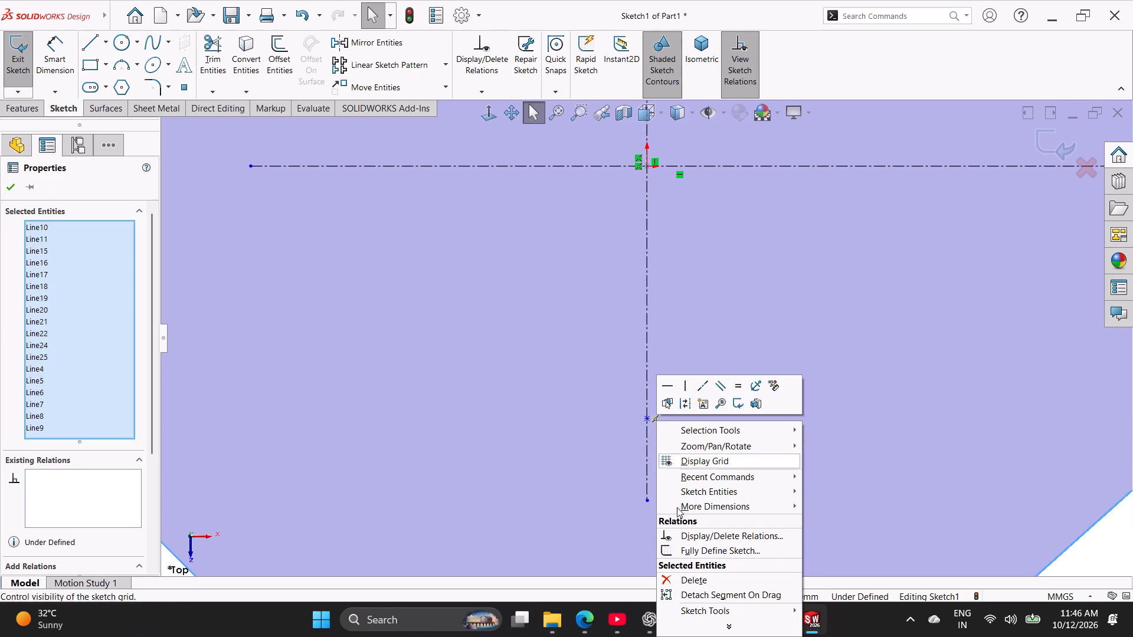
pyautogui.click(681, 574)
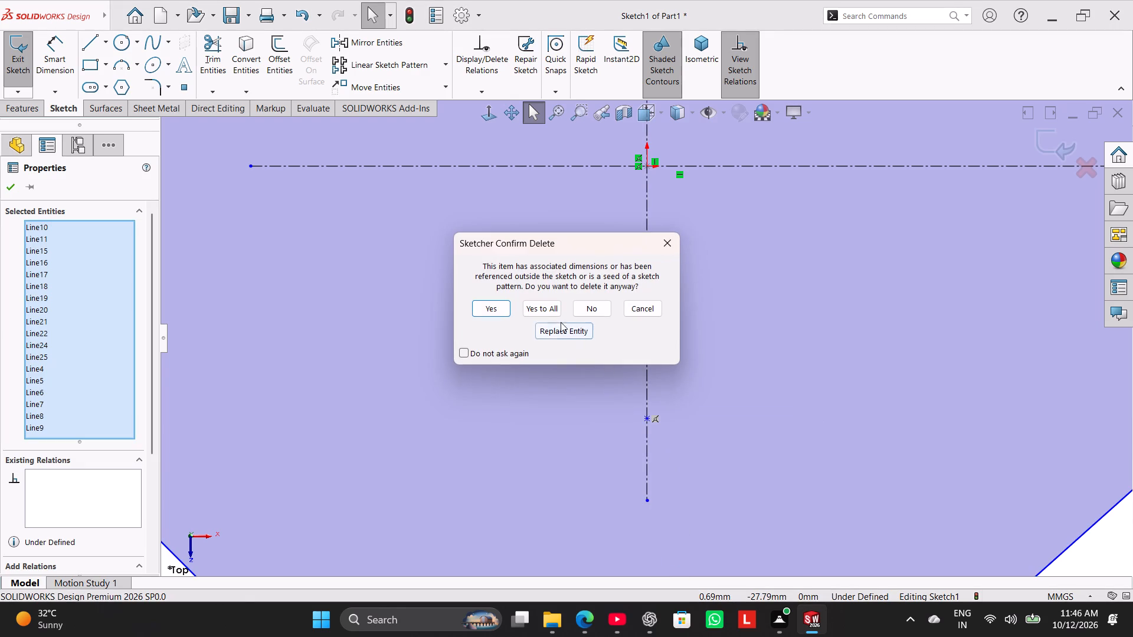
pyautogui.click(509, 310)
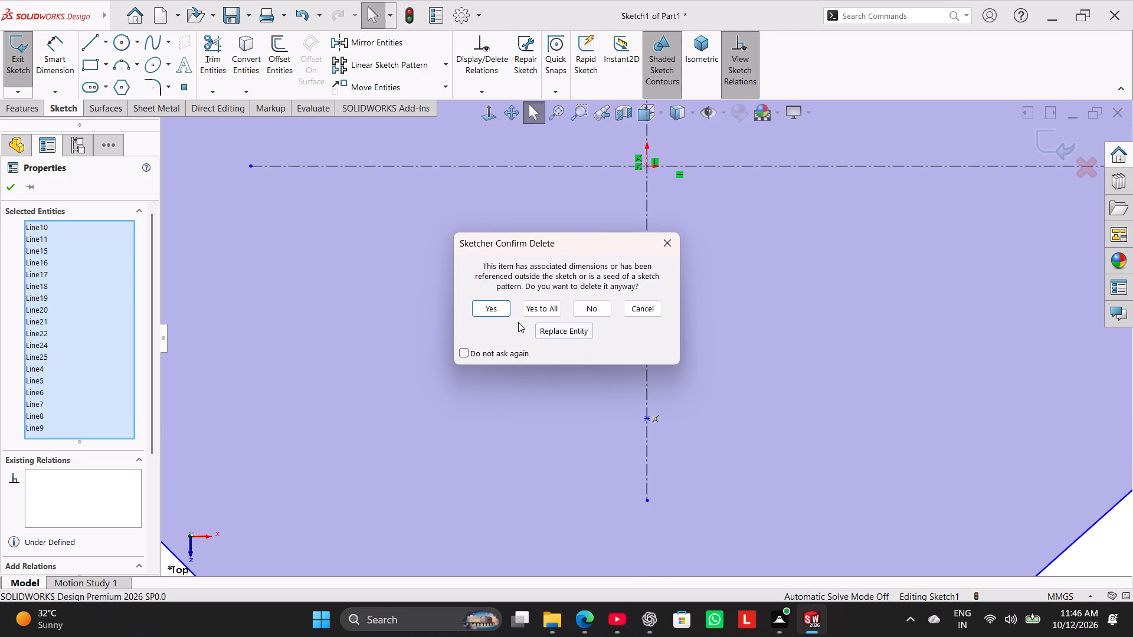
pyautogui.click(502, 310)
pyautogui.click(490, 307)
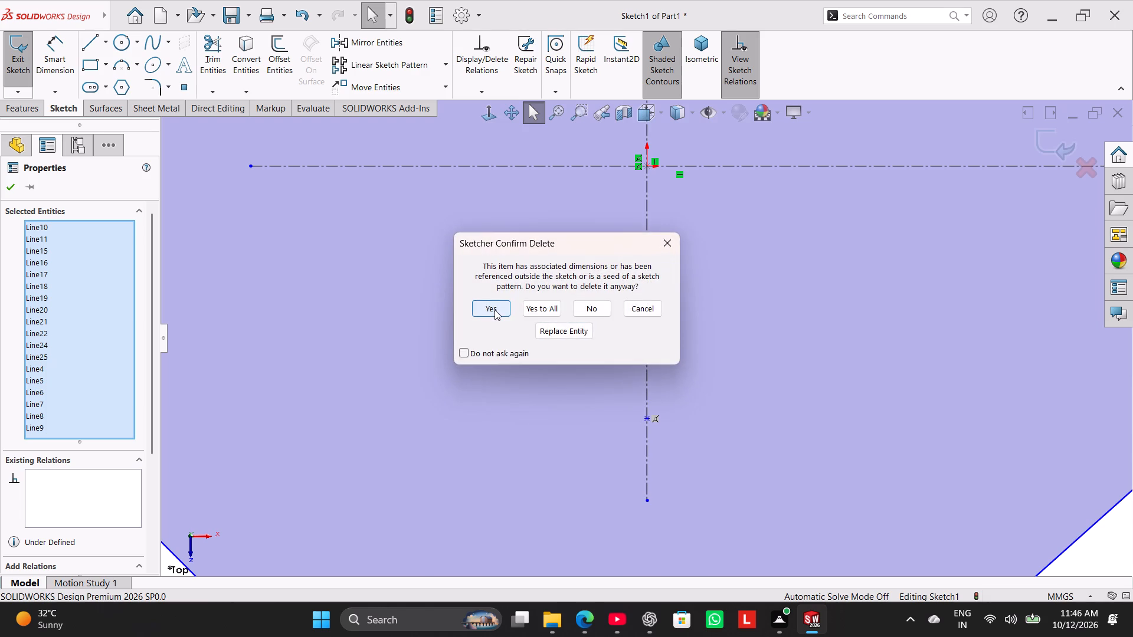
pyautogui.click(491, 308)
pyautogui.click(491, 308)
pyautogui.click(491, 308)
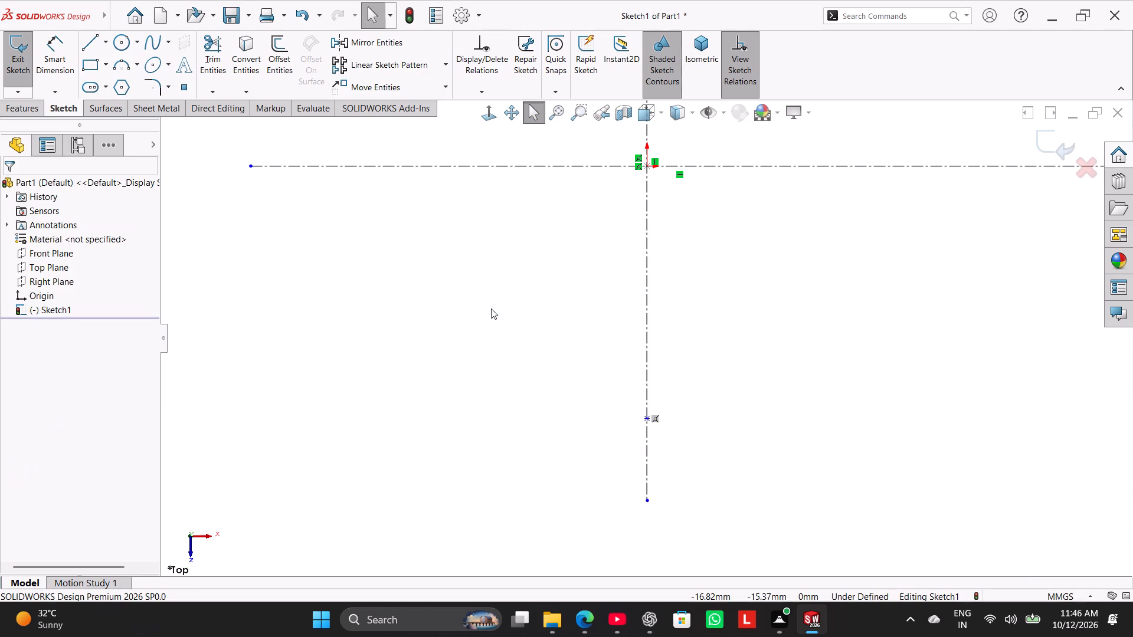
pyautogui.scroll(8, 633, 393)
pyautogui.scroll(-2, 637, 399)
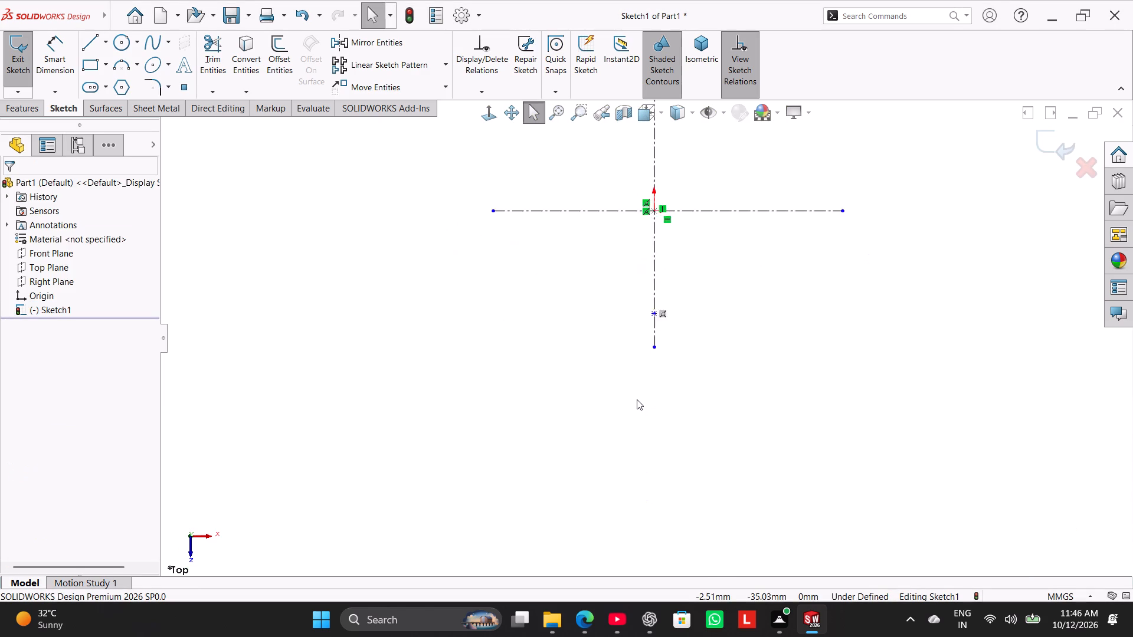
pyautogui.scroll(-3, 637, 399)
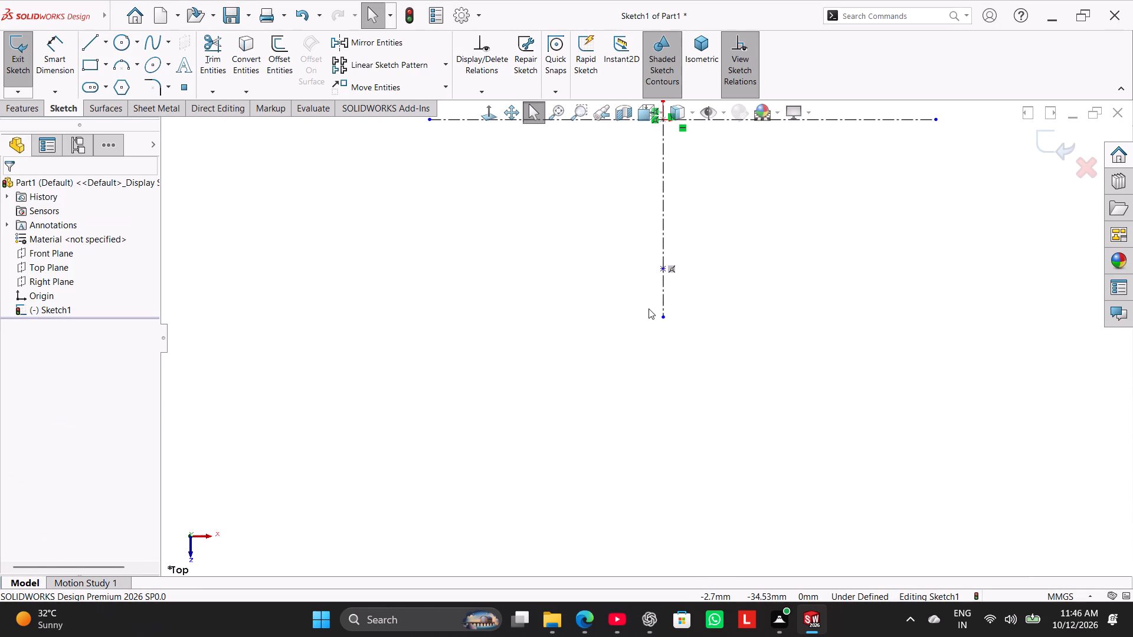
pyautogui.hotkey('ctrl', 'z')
# Pull the stray point below the origin off the vertical centerline to outside the profile and delete it.
pyautogui.scroll(6, 684, 300)
pyautogui.click(778, 400)
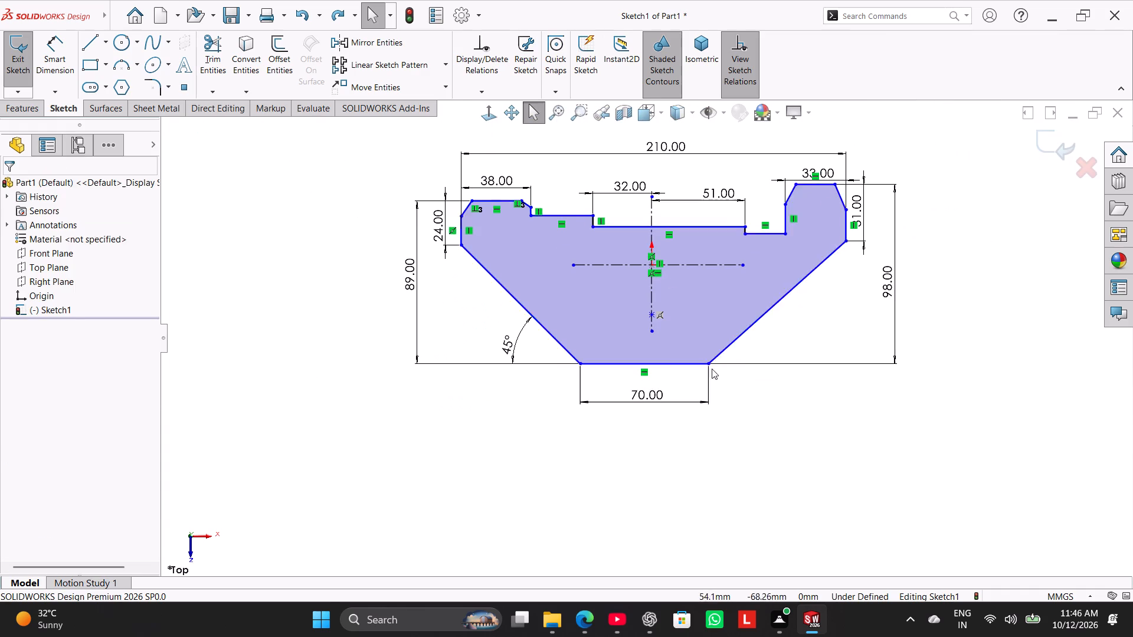
pyautogui.scroll(-9, 659, 343)
pyautogui.click(631, 264)
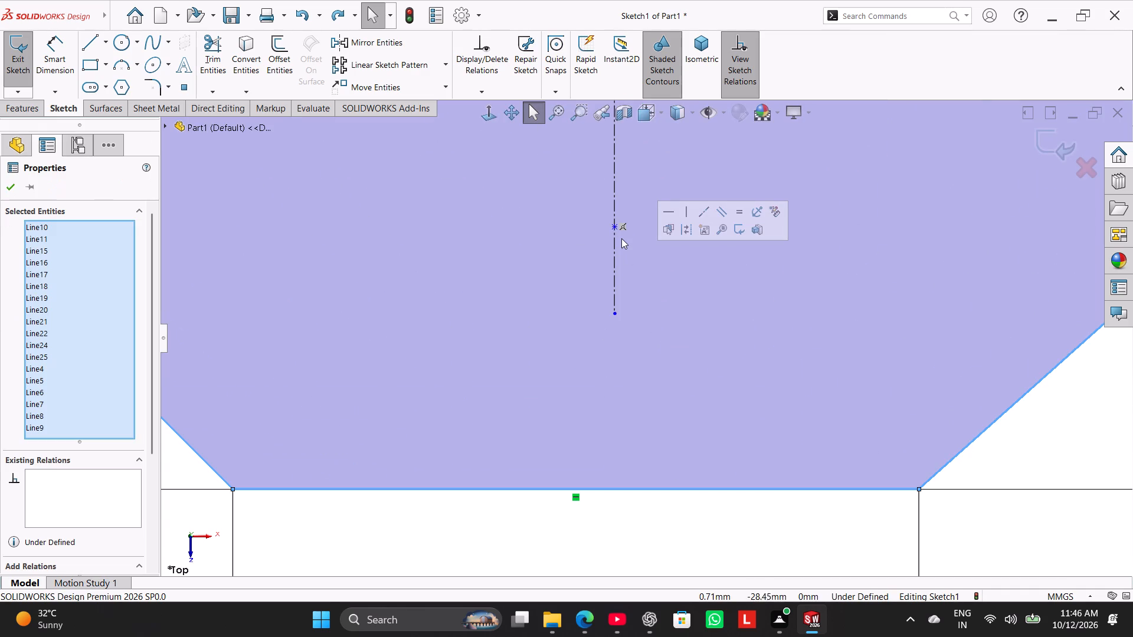
pyautogui.moveTo(621, 224); pyautogui.dragTo(620, 251)
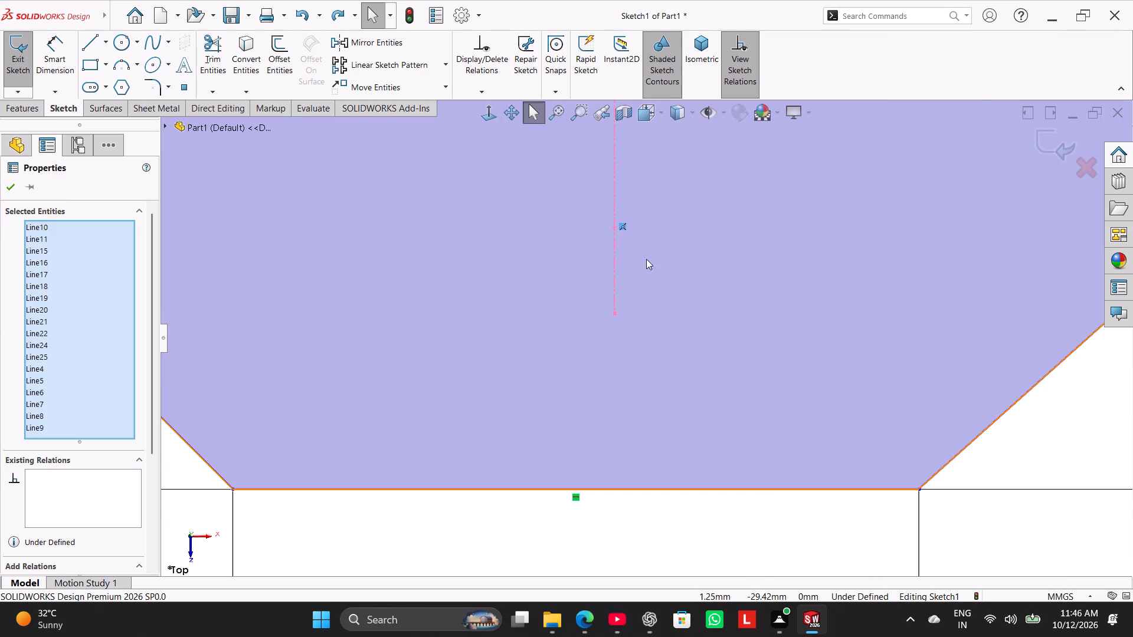
pyautogui.scroll(3, 902, 383)
pyautogui.click(900, 474)
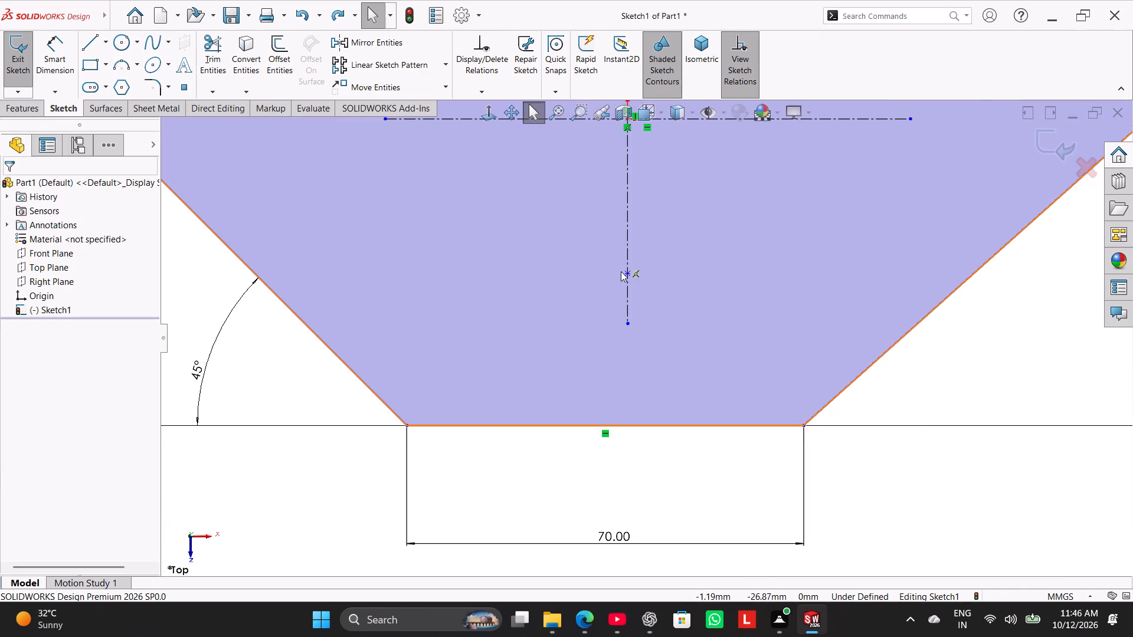
pyautogui.moveTo(626, 273); pyautogui.dragTo(336, 444)
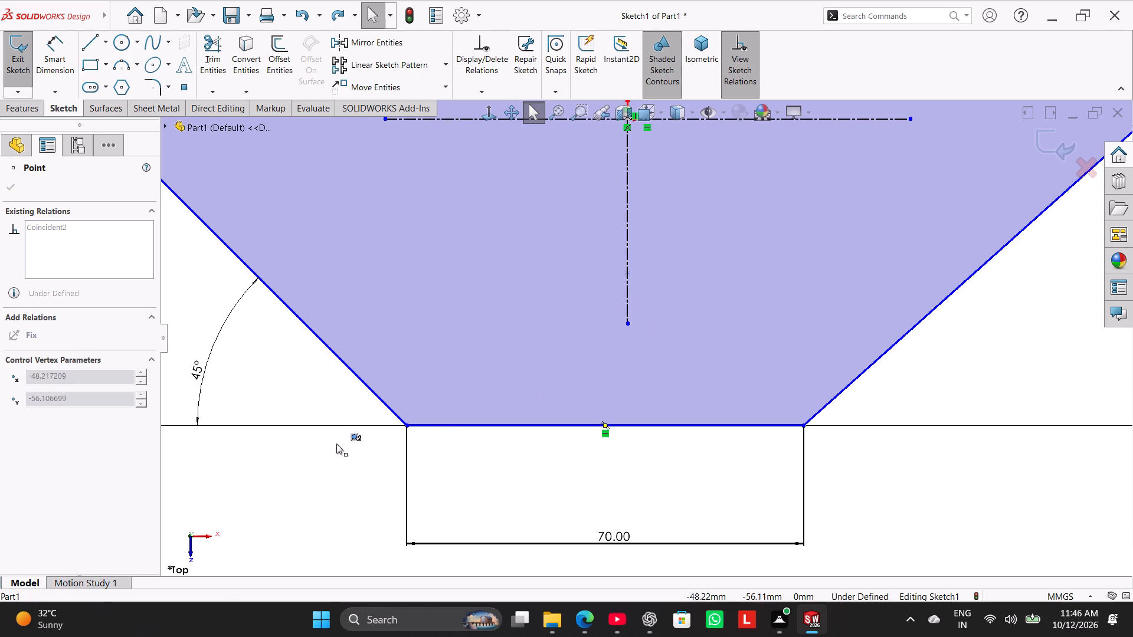
pyautogui.moveTo(336, 444); pyautogui.dragTo(306, 472)
pyautogui.click(324, 511)
pyautogui.rightClick(304, 471)
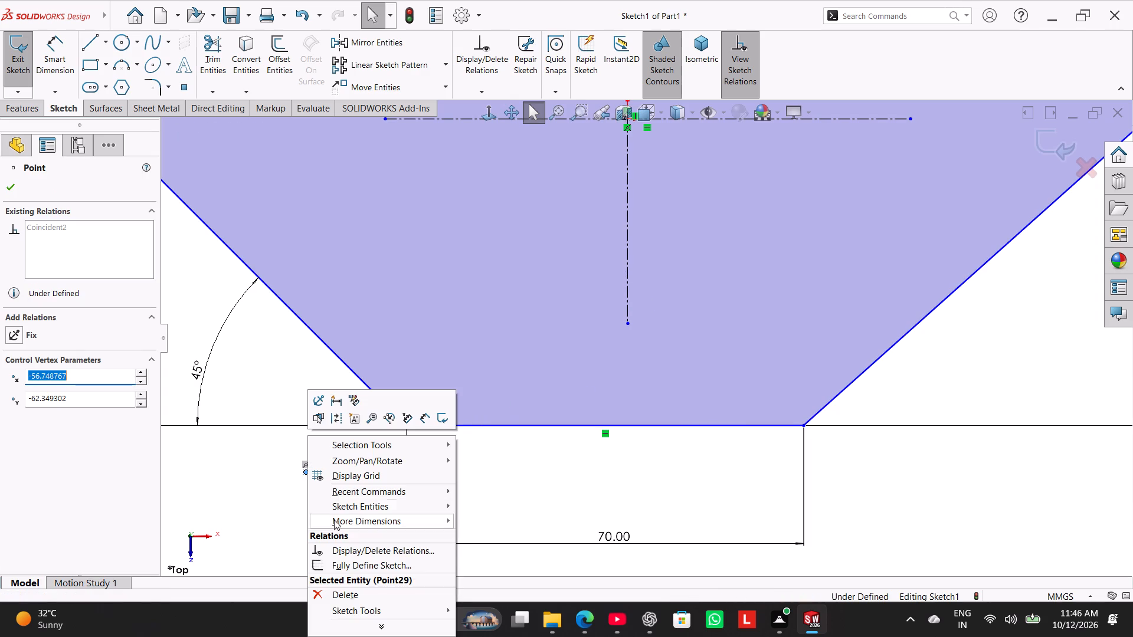
pyautogui.click(358, 589)
pyautogui.scroll(2, 552, 358)
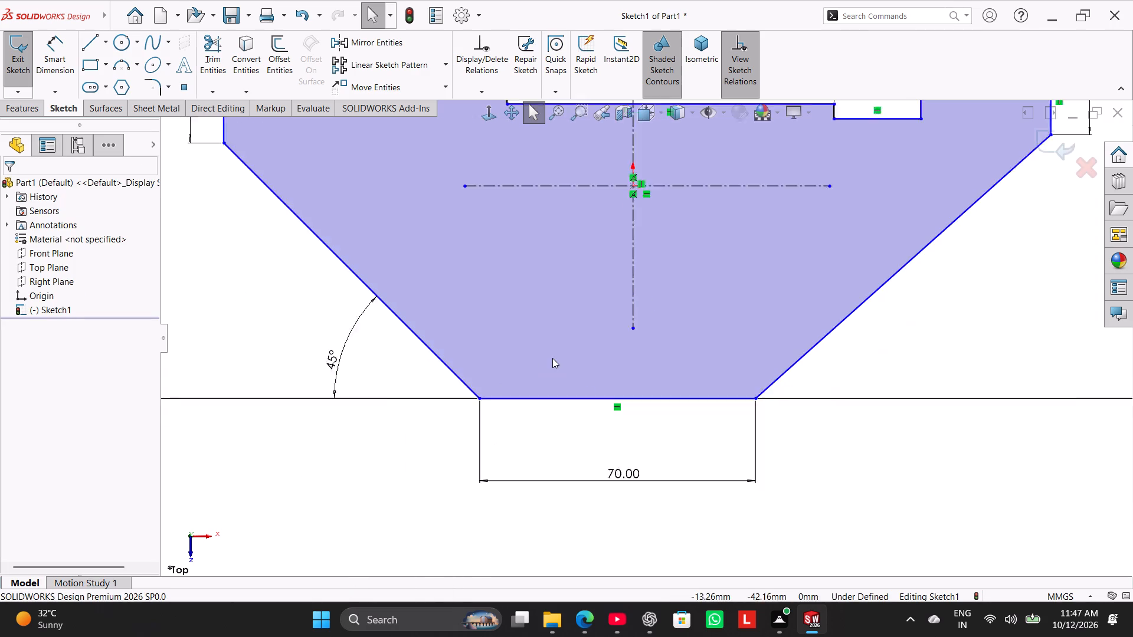
pyautogui.scroll(1, 552, 358)
pyautogui.scroll(2, 649, 323)
pyautogui.scroll(-2, 742, 291)
pyautogui.scroll(1, 742, 290)
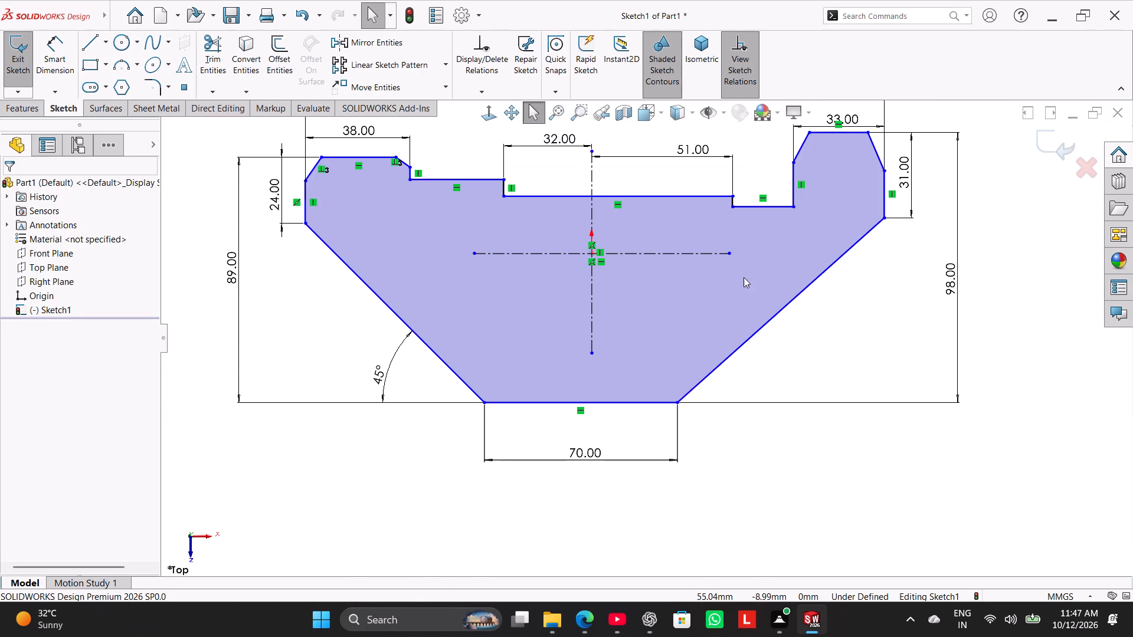
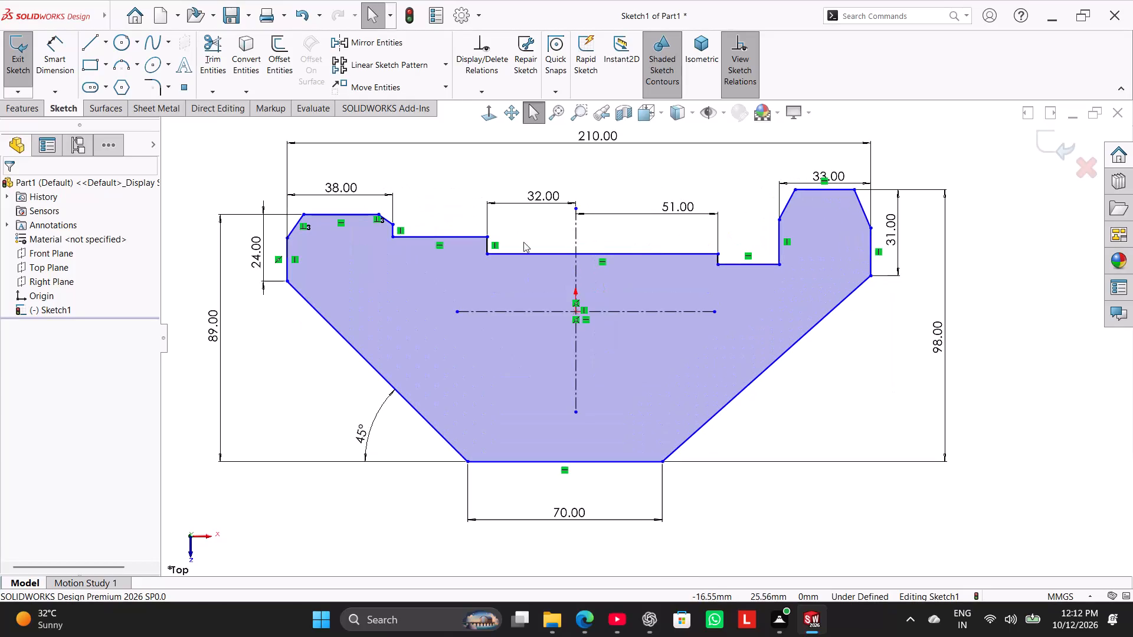
# Attach the vertical centerline's upper end to the central recess edge and its lower end to the bottom edge.
pyautogui.scroll(1, 490, 237)
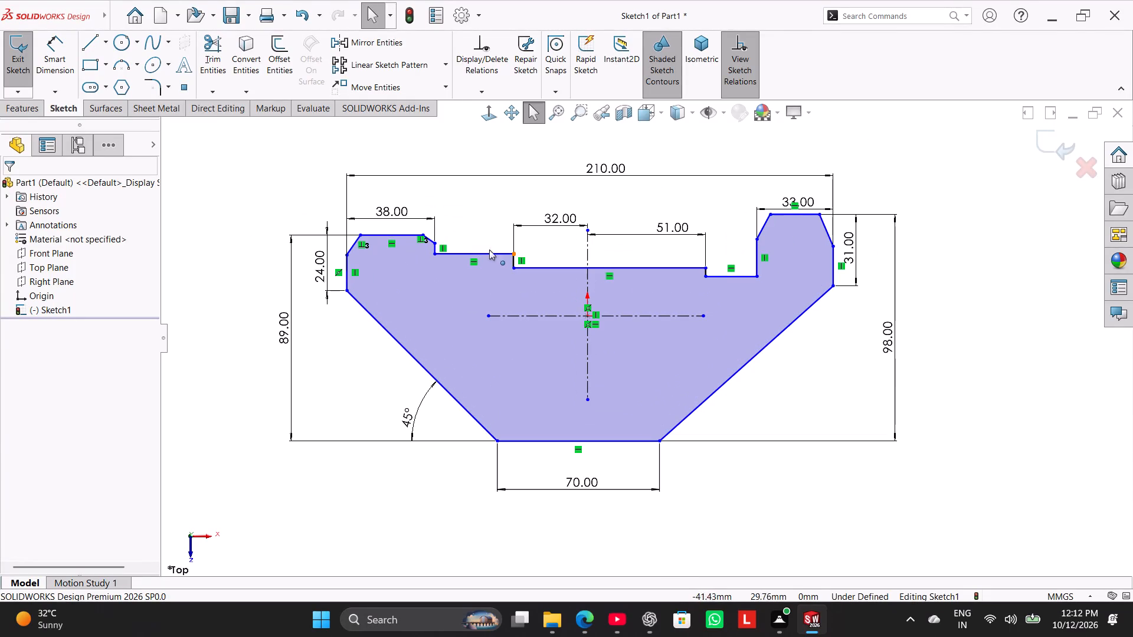
pyautogui.moveTo(589, 229); pyautogui.dragTo(588, 265)
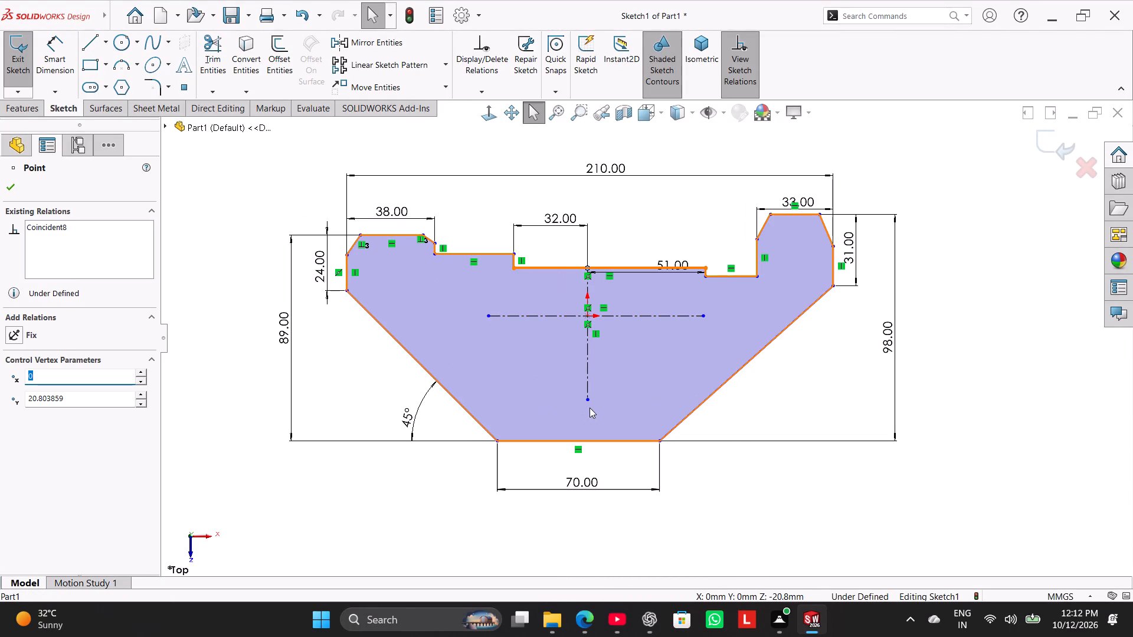
pyautogui.moveTo(586, 398); pyautogui.dragTo(588, 440)
pyautogui.click(453, 477)
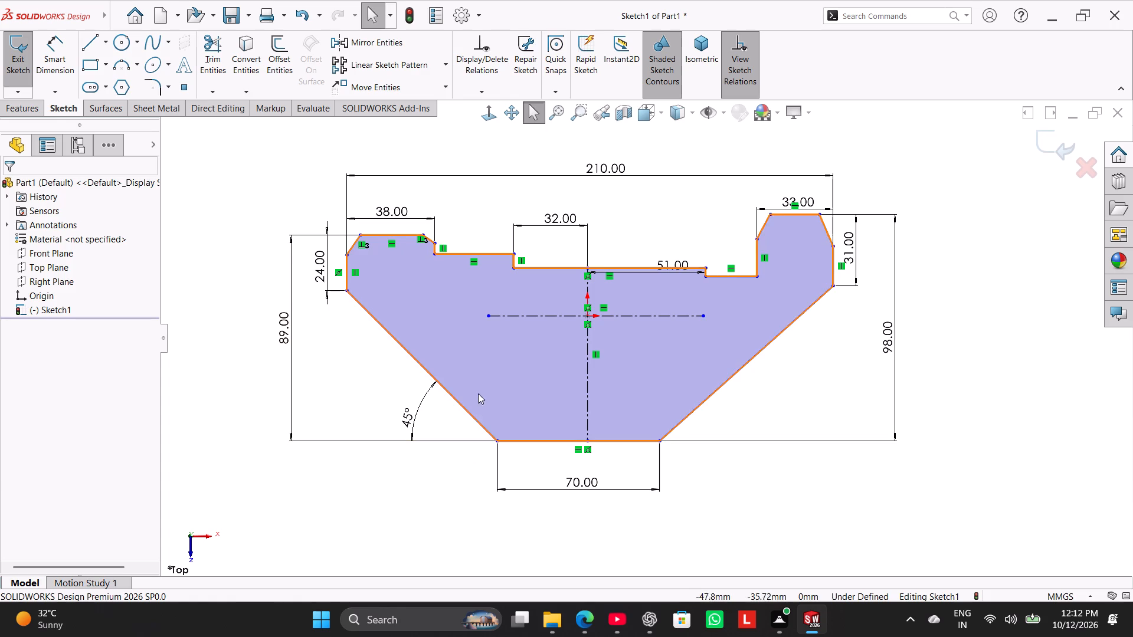
pyautogui.click(813, 408)
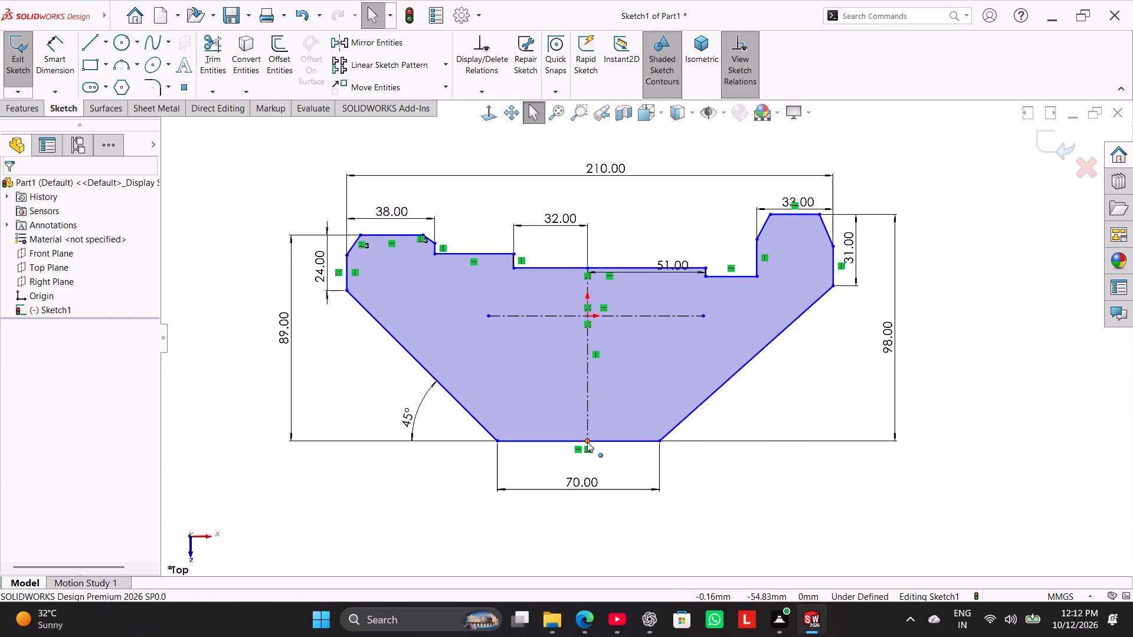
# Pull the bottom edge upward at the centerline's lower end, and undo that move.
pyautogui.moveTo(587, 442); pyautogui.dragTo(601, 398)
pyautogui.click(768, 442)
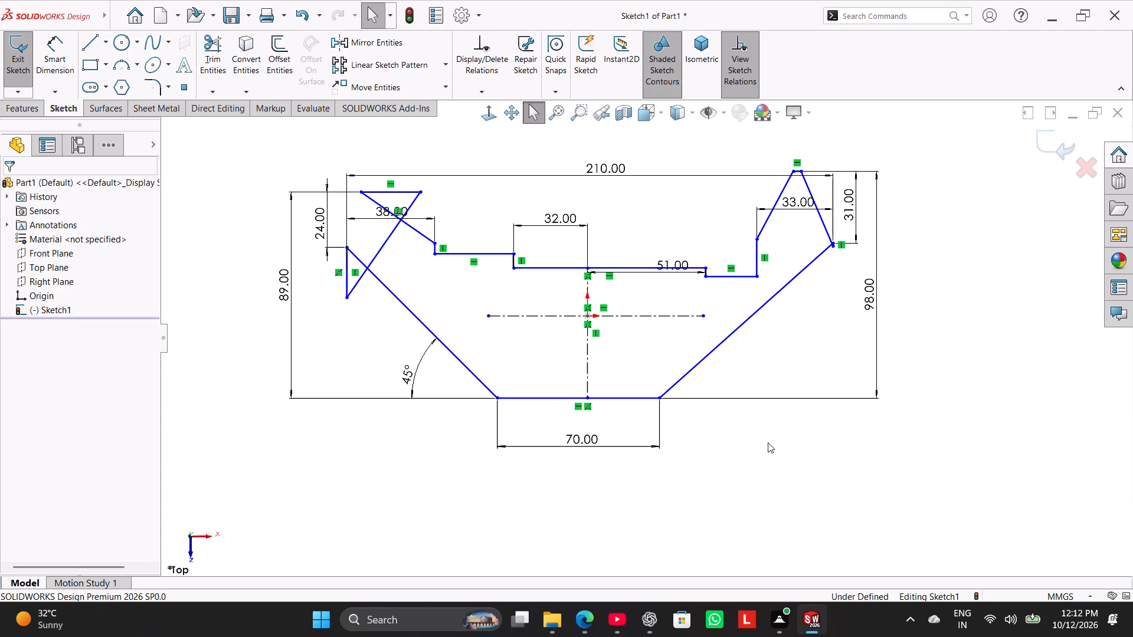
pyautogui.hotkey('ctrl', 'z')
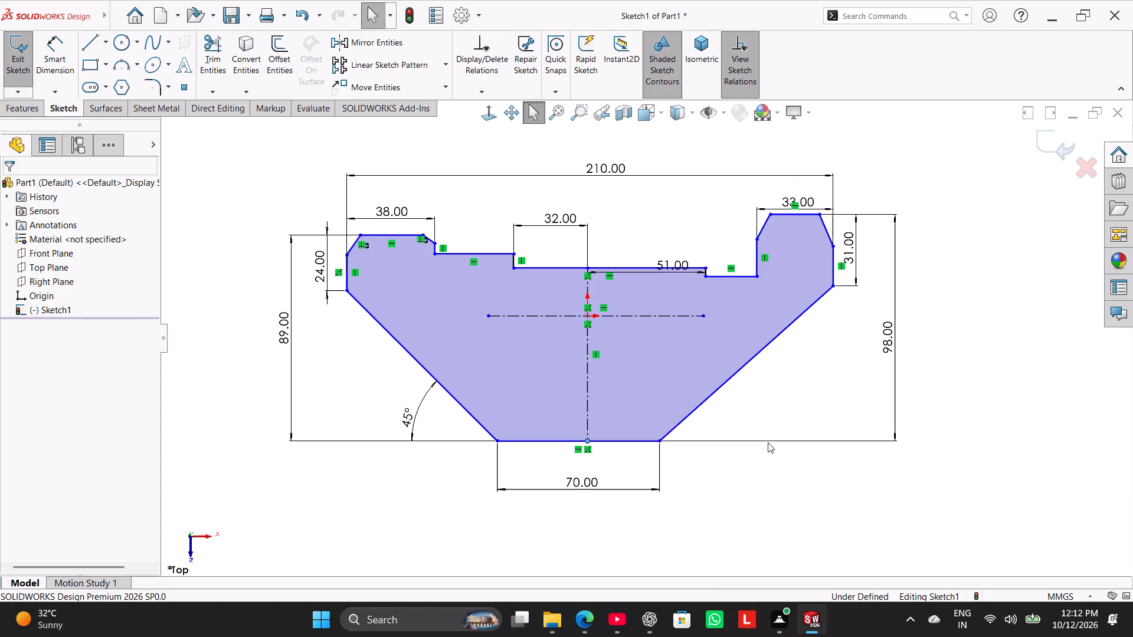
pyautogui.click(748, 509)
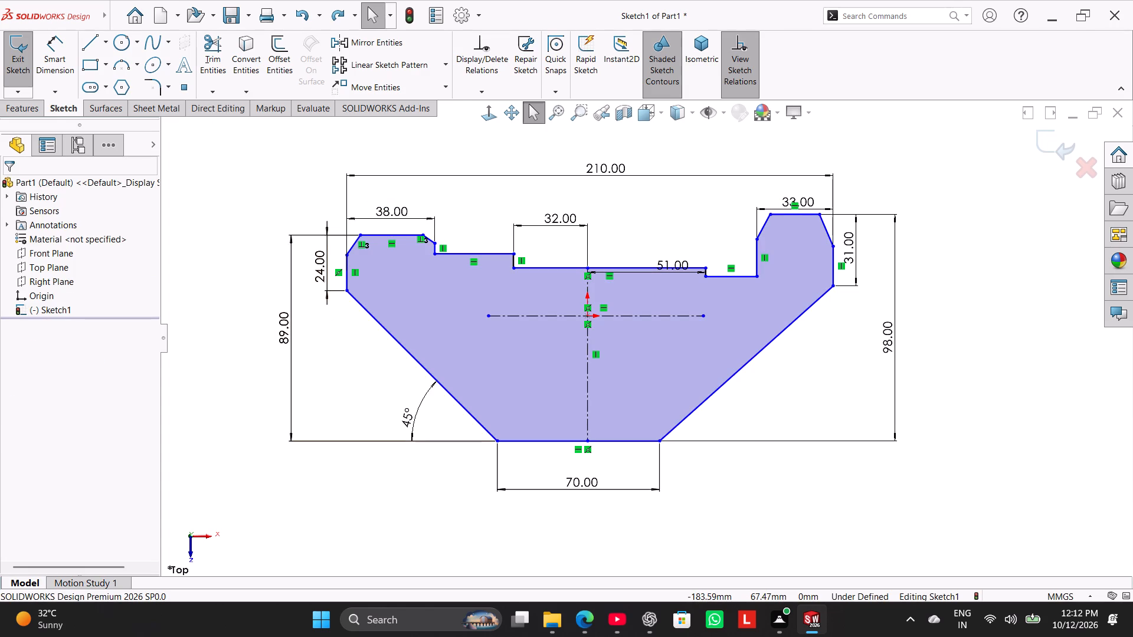
# Dimension the distance between the horizontal centerline and the profile's bottom edge as 50 mm.
pyautogui.click(66, 54)
pyautogui.click(565, 317)
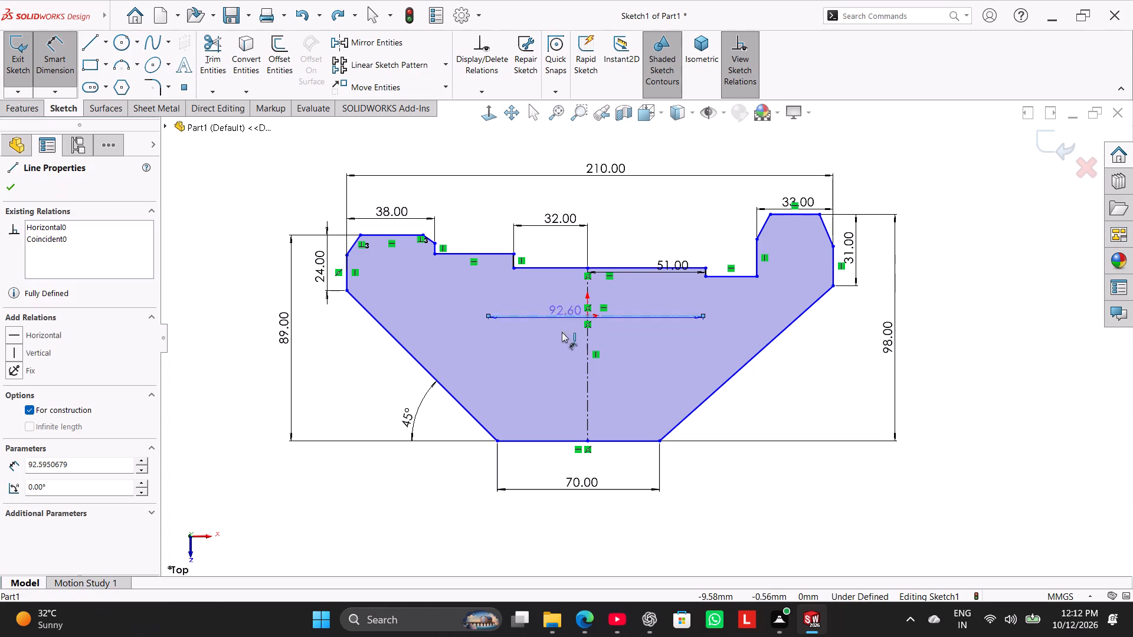
pyautogui.click(554, 439)
pyautogui.click(349, 389)
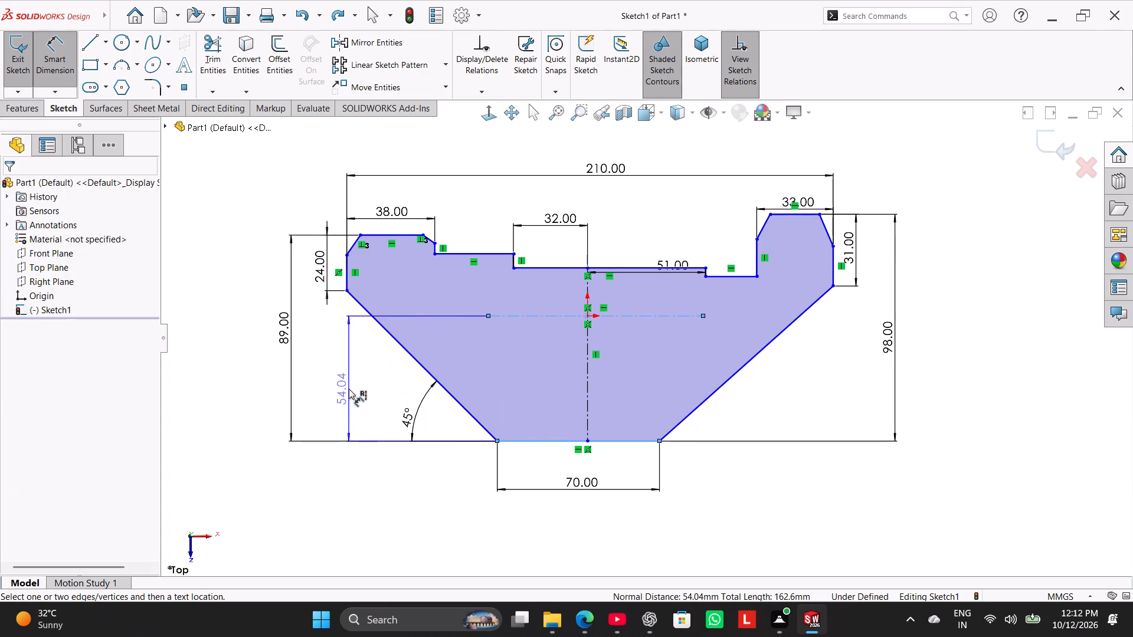
pyautogui.write('50')
pyautogui.press('Return')
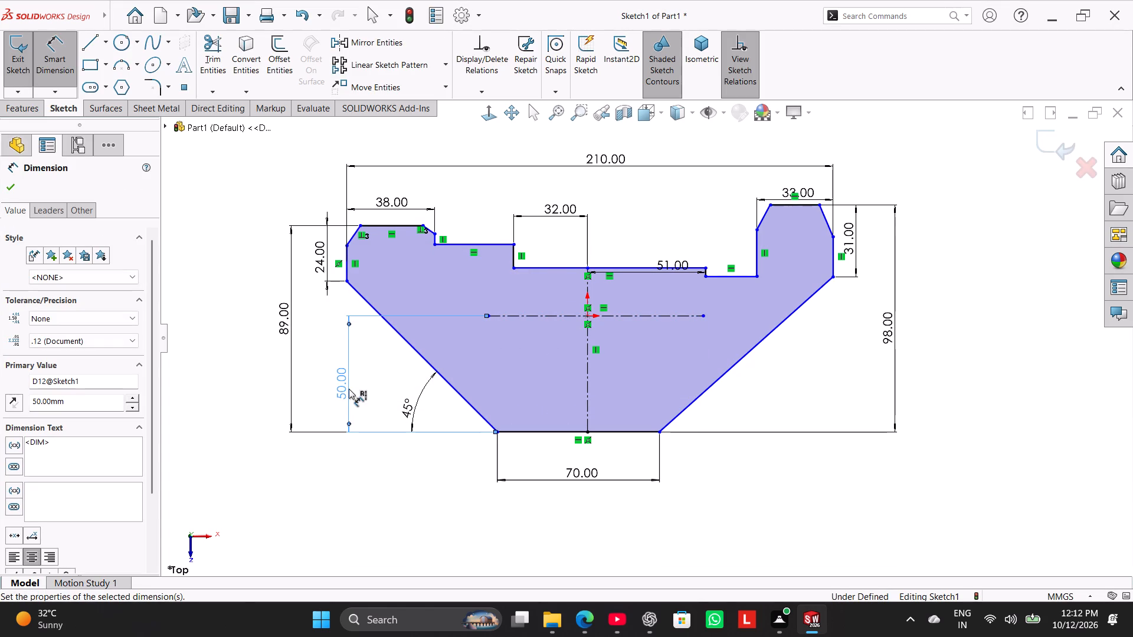
pyautogui.rightClick(726, 436)
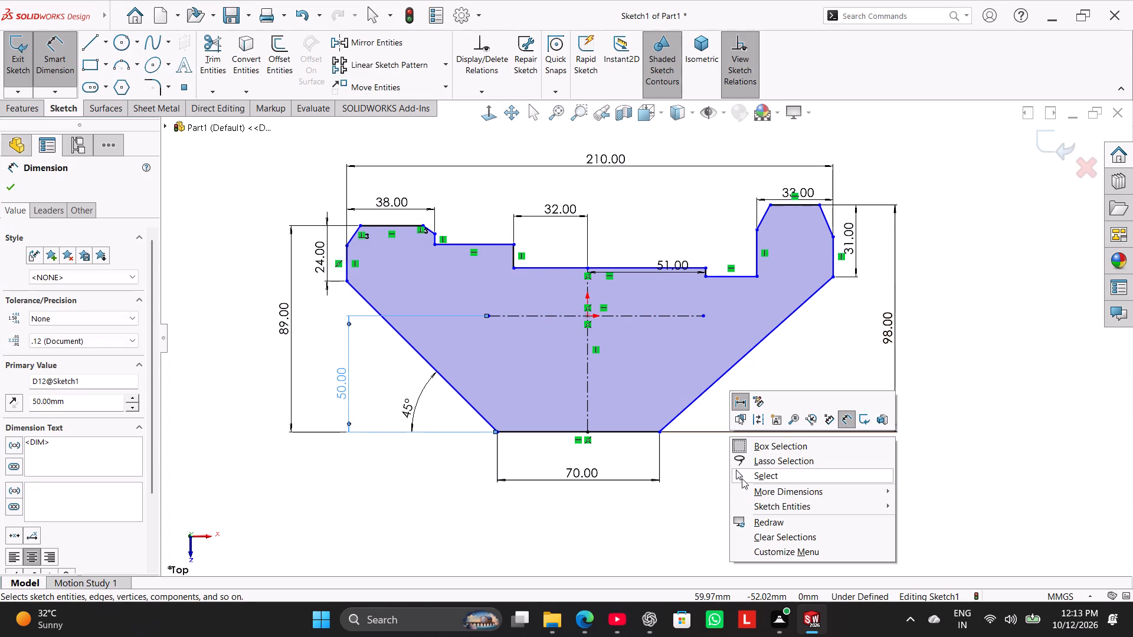
pyautogui.click(742, 478)
pyautogui.moveTo(720, 488); pyautogui.dragTo(723, 474)
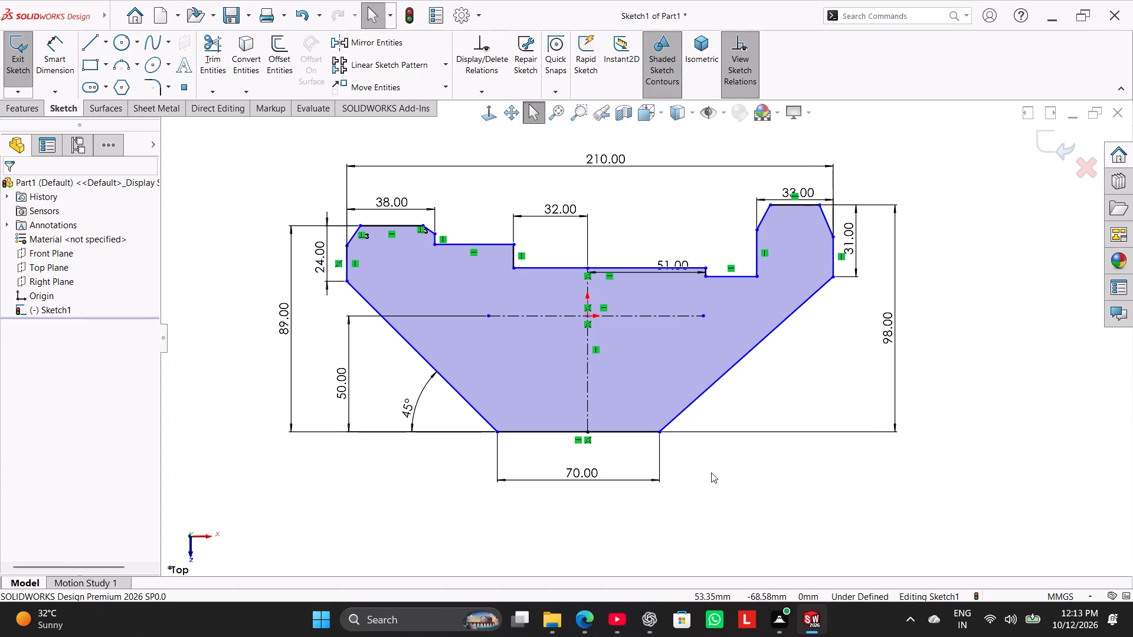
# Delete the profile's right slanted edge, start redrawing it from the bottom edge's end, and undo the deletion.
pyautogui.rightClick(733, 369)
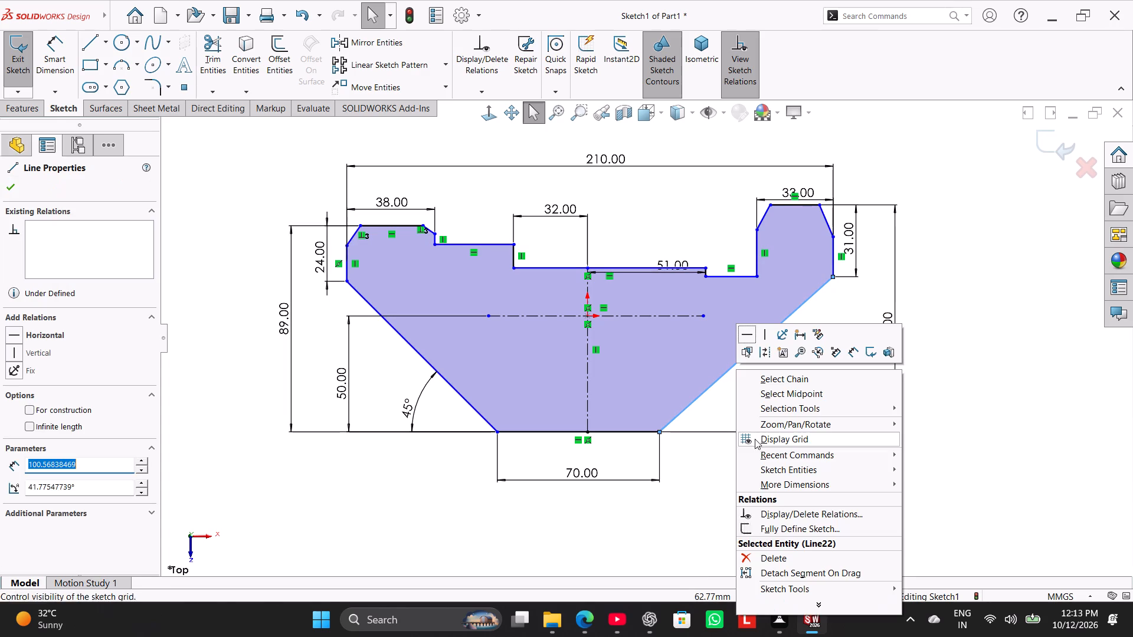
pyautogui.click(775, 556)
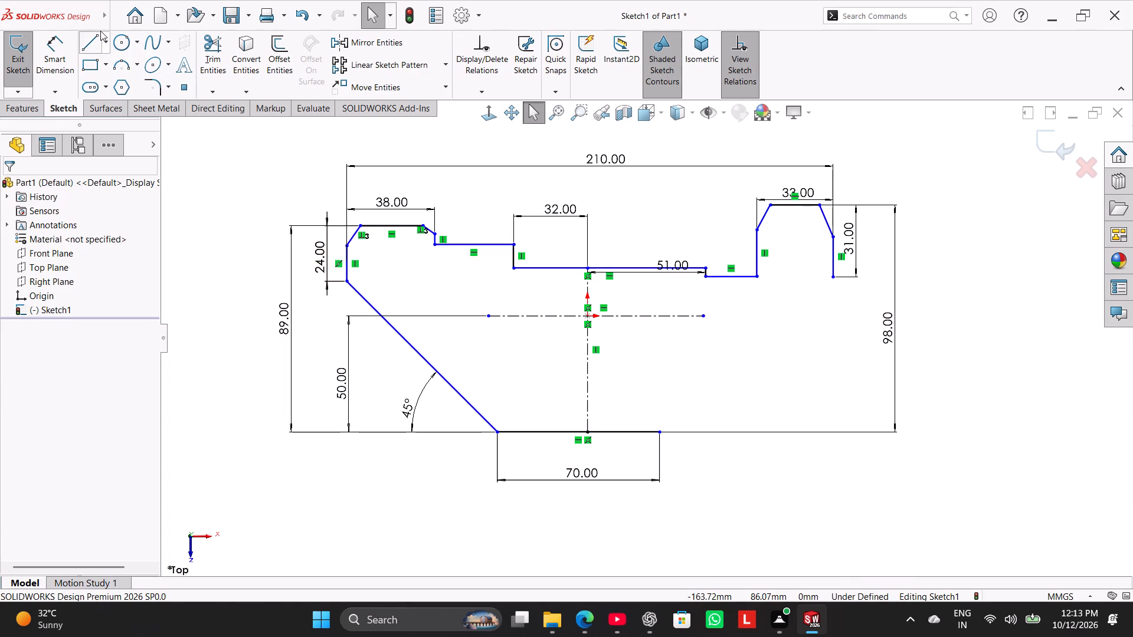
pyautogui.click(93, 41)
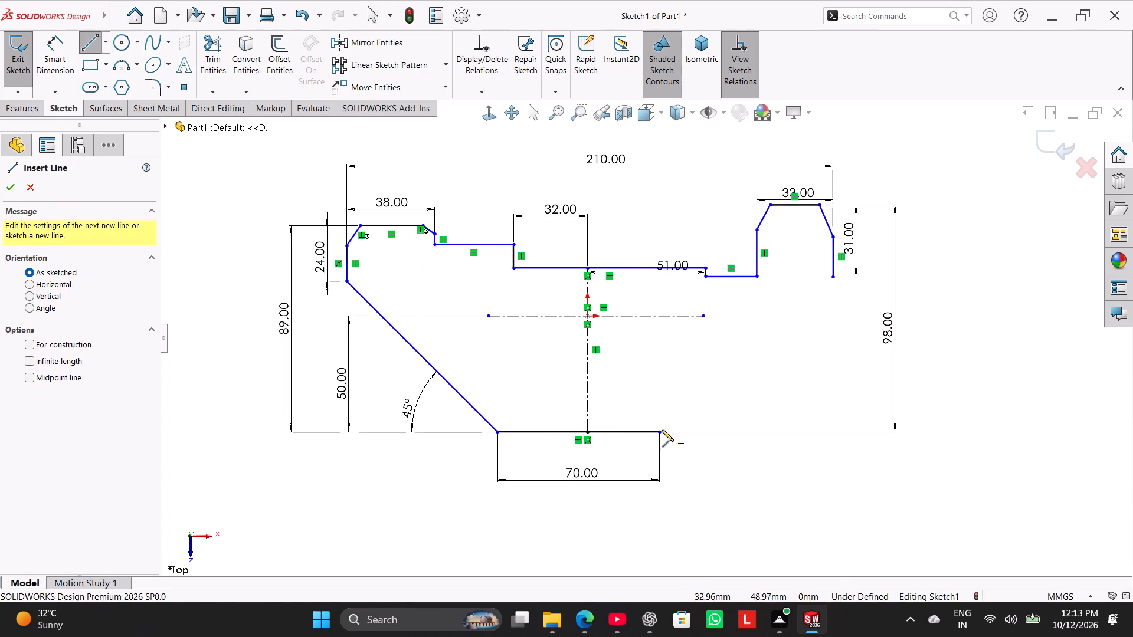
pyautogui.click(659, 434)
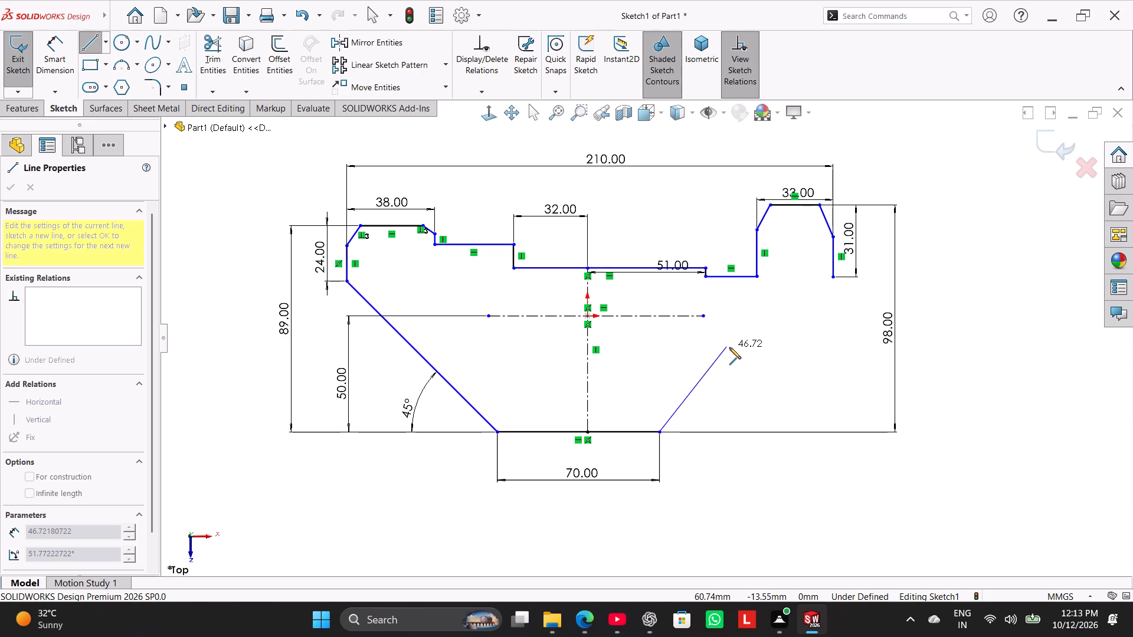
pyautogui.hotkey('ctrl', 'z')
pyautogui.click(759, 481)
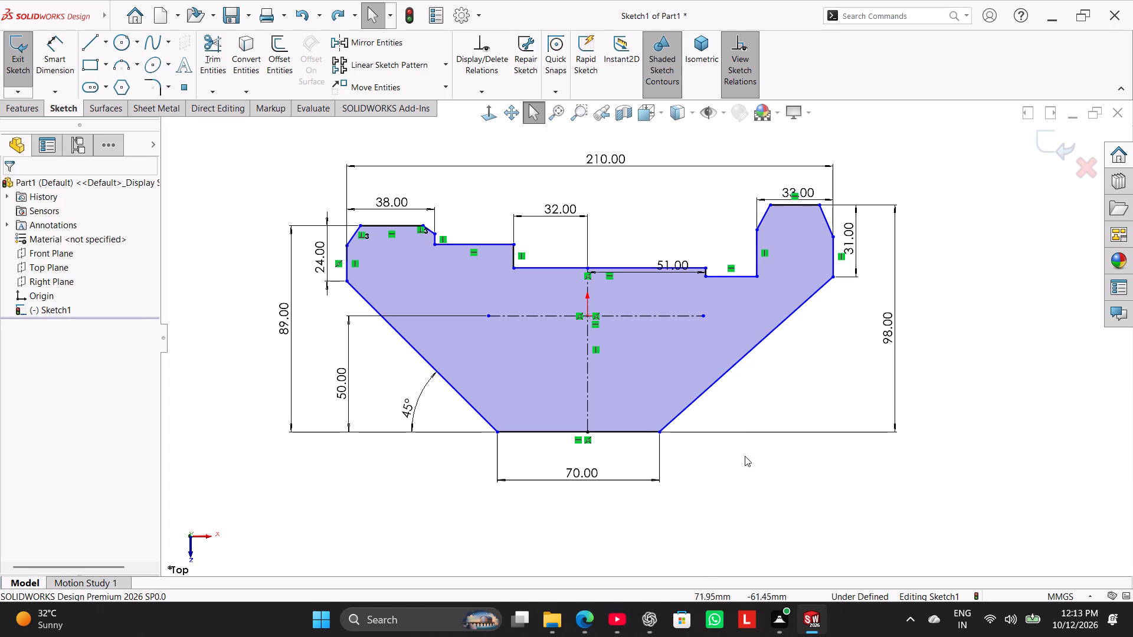
# Delete the right lug's outer vertical edge with its attached dimensions and pull the open chamfer end slightly outward.
pyautogui.rightClick(833, 261)
pyautogui.click(872, 455)
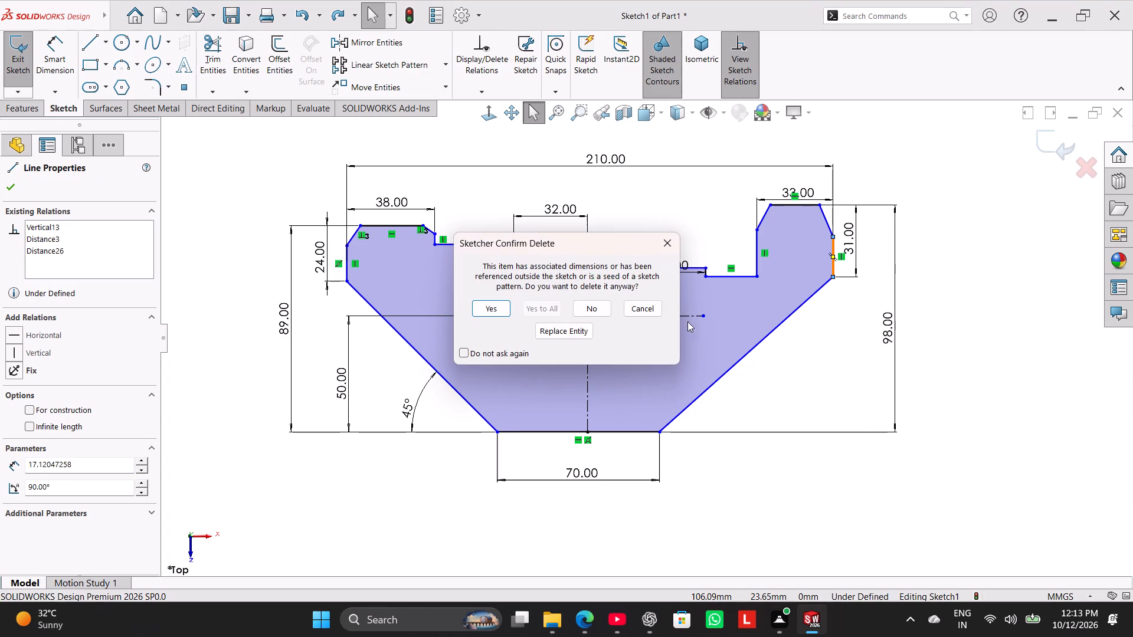
pyautogui.click(497, 311)
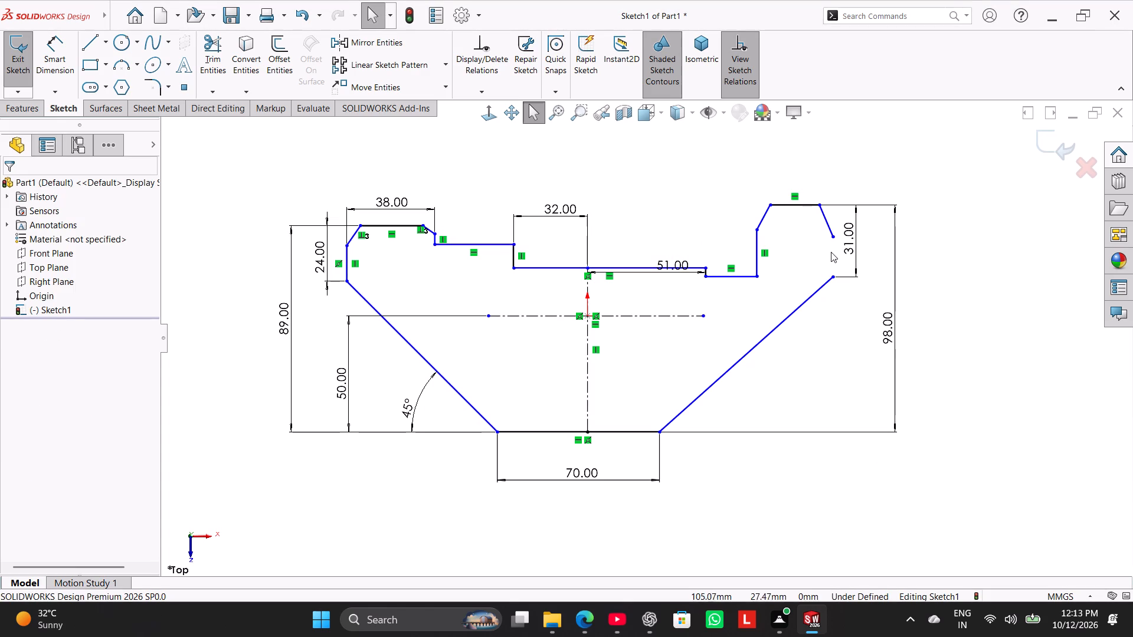
pyautogui.click(833, 238)
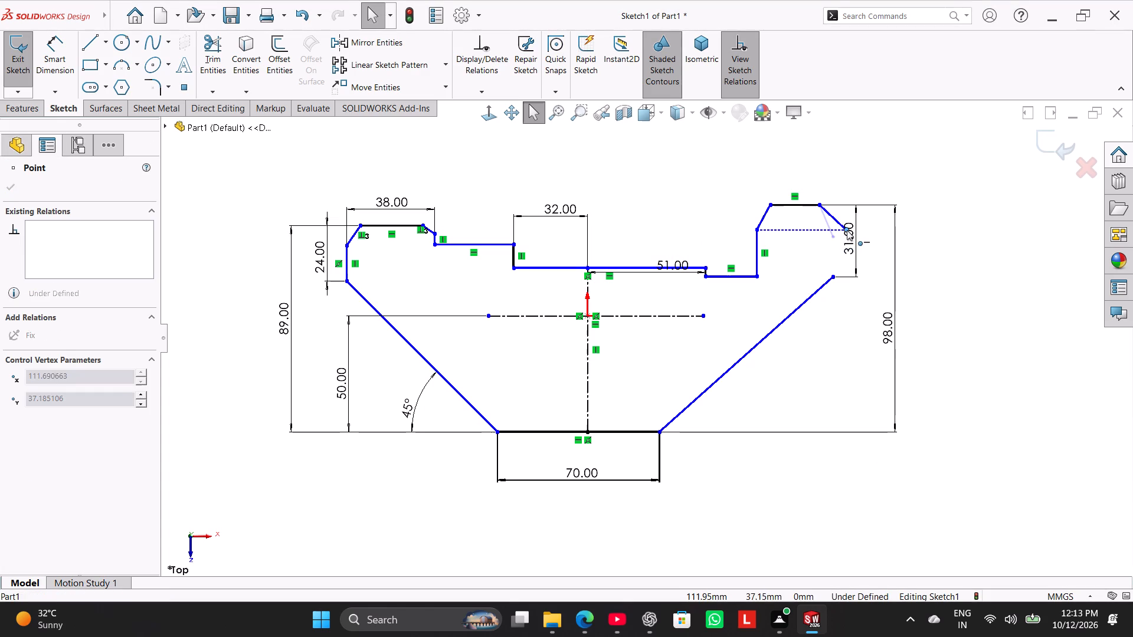
pyautogui.click(952, 356)
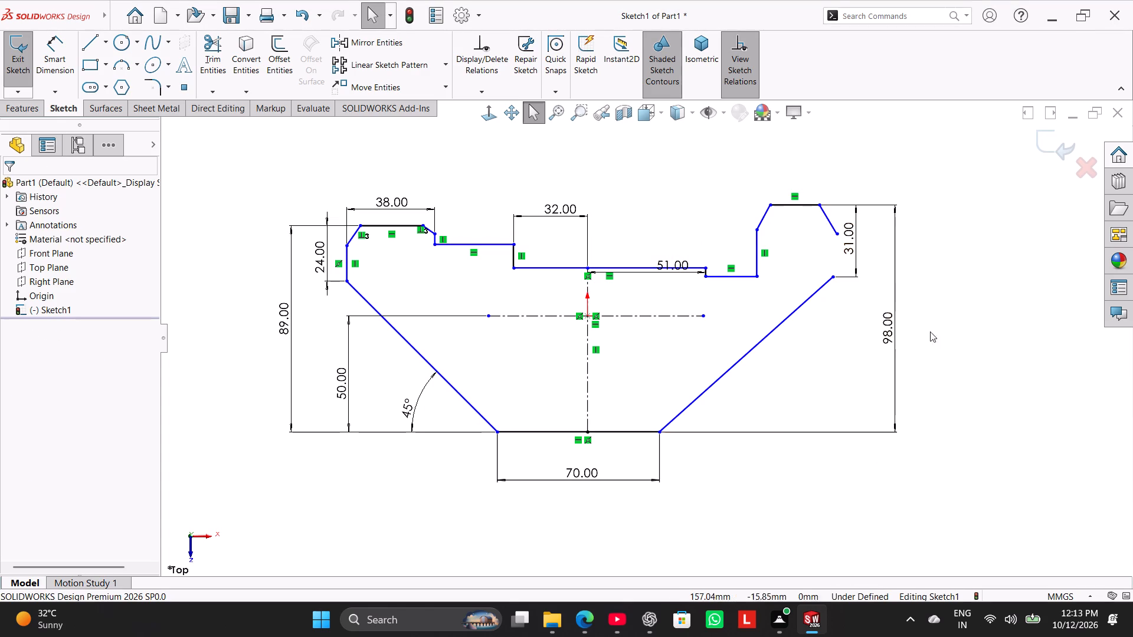
# Delete the 31 mm height dimension beside the right lug.
pyautogui.rightClick(853, 244)
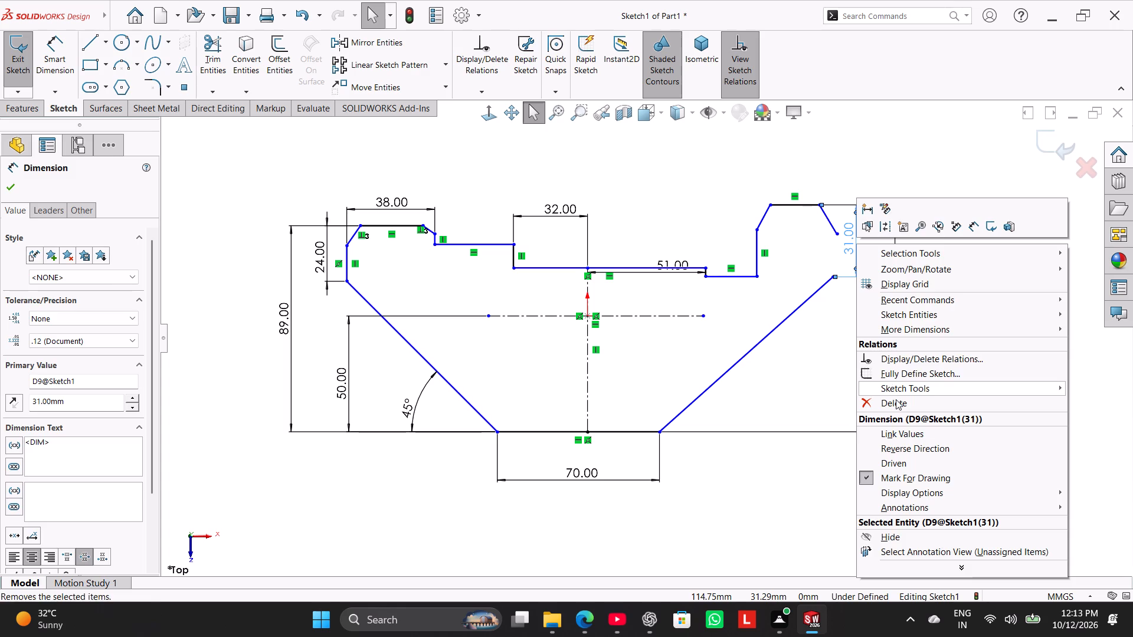
pyautogui.click(896, 399)
# Sketch a separate vertical line just outside the right lug, starting level with the slanted edge's upper end.
pyautogui.click(91, 42)
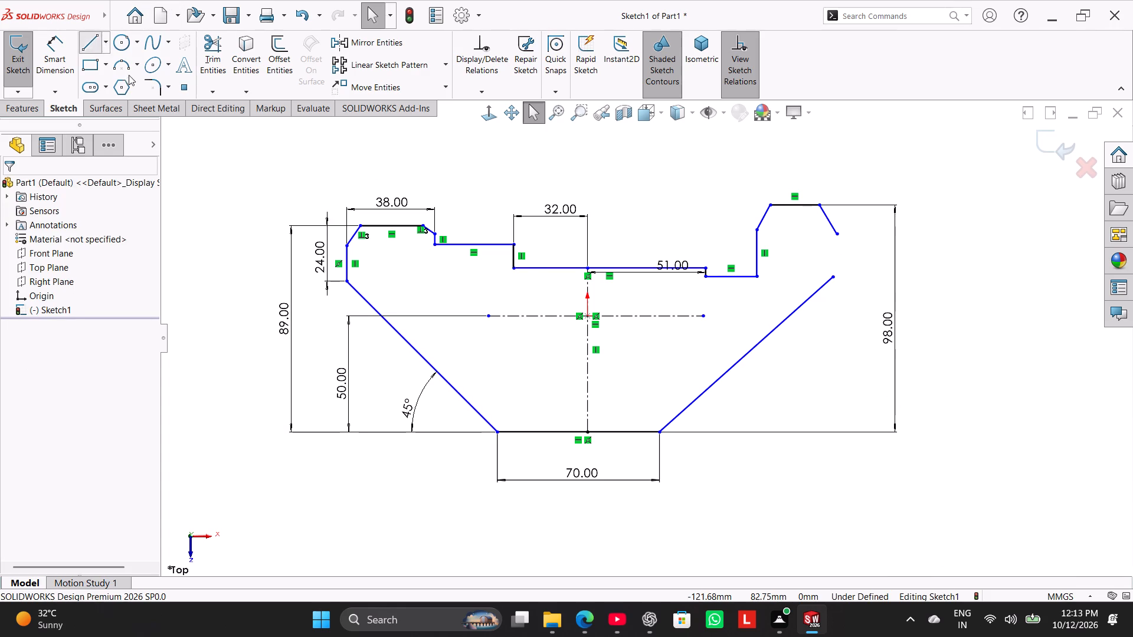
pyautogui.click(857, 277)
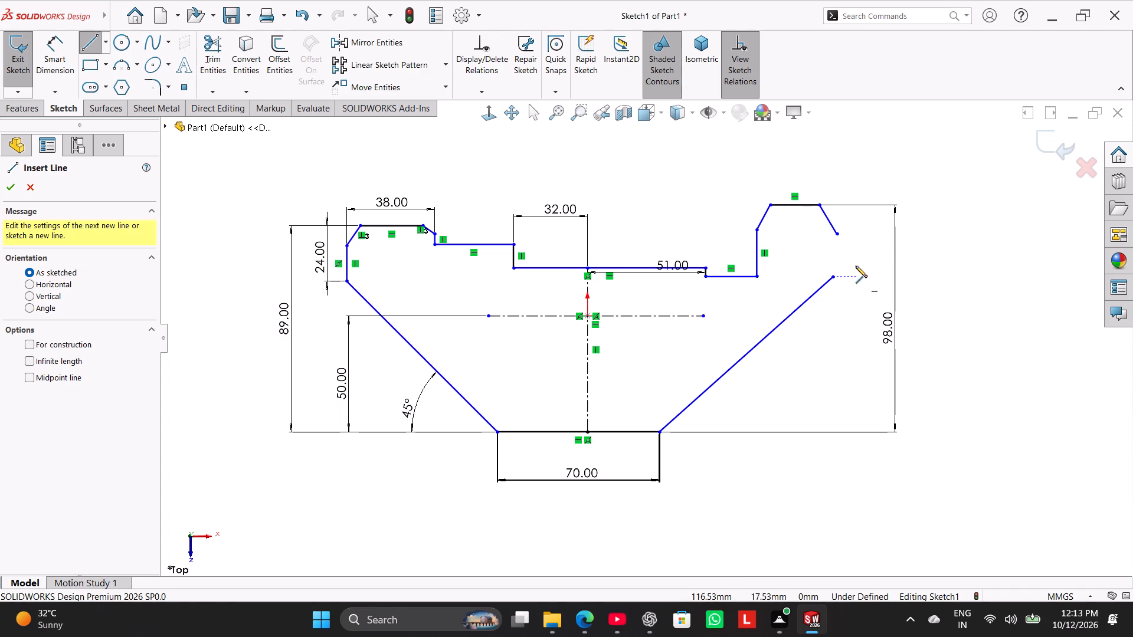
pyautogui.click(856, 222)
pyautogui.rightClick(872, 174)
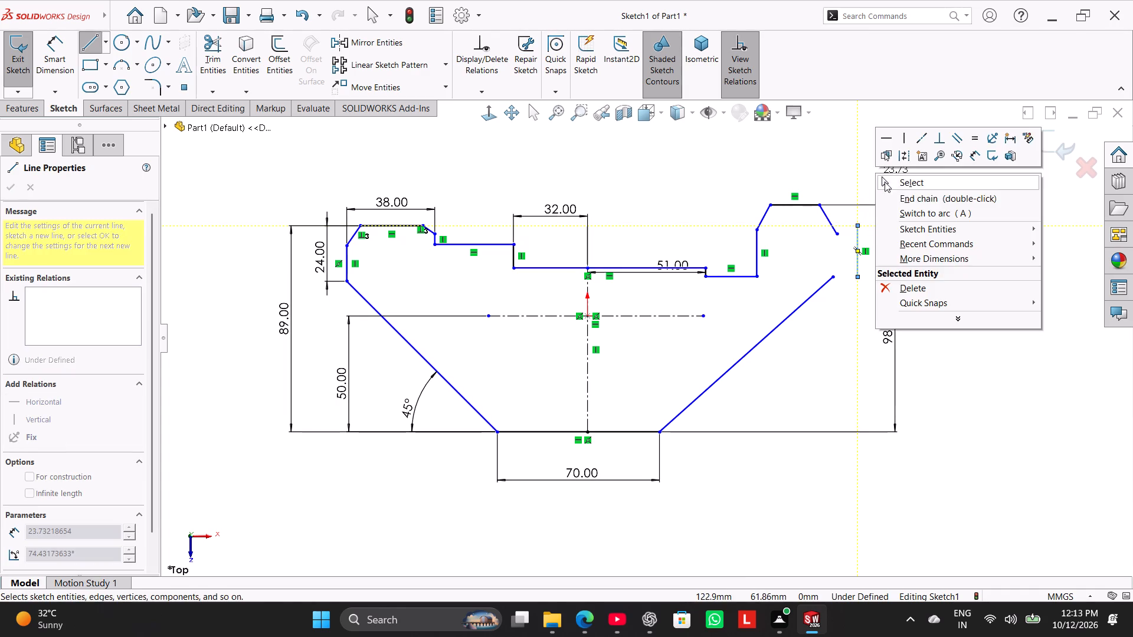
pyautogui.click(893, 182)
# Sketch a slanted line from the new vertical line's lower end down alongside the profile's right slanted edge.
pyautogui.click(87, 40)
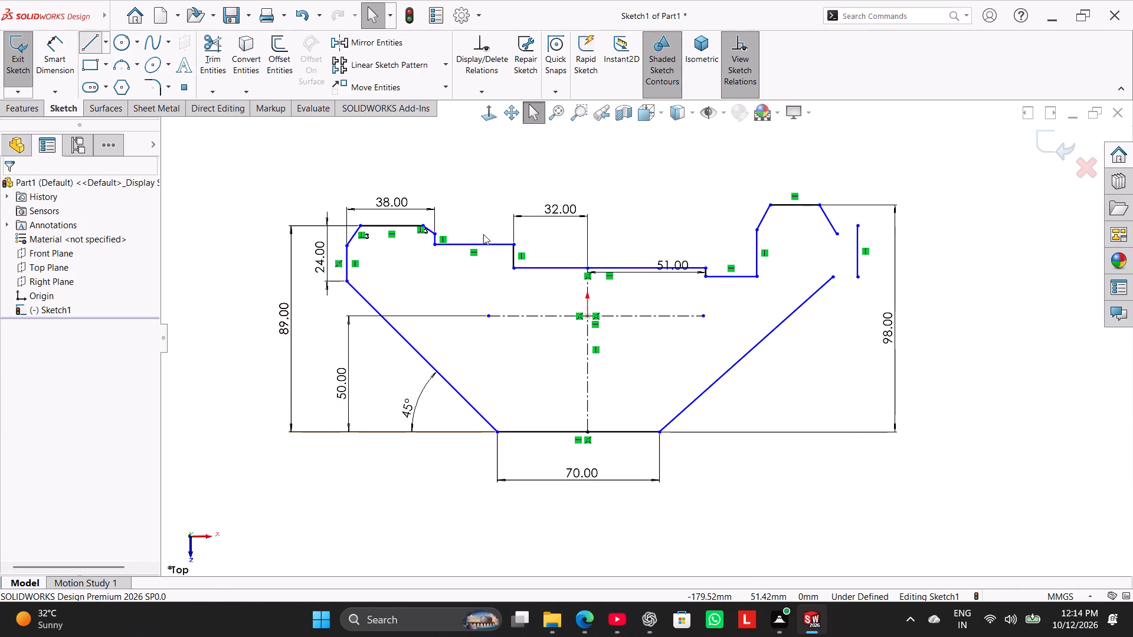
pyautogui.click(856, 275)
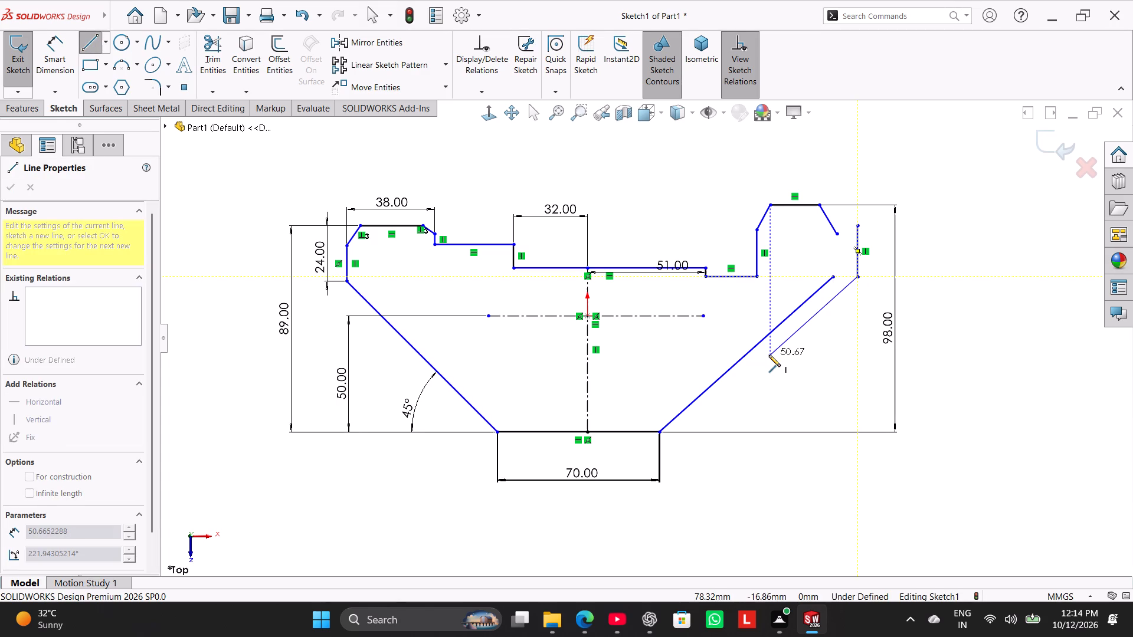
pyautogui.click(747, 373)
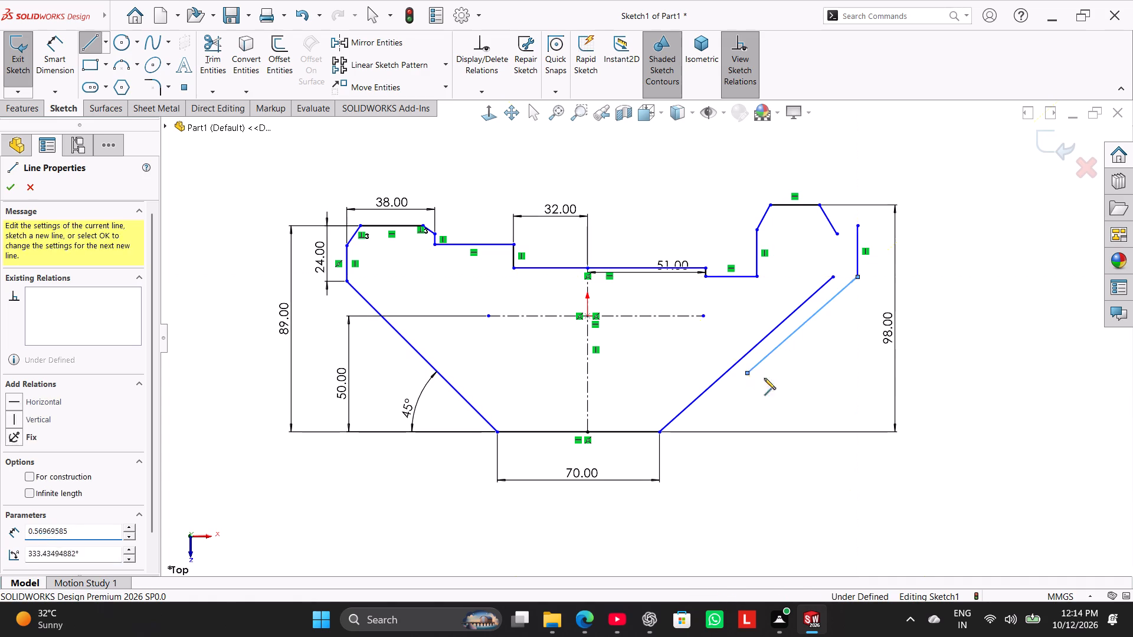
pyautogui.rightClick(1026, 311)
pyautogui.click(1032, 320)
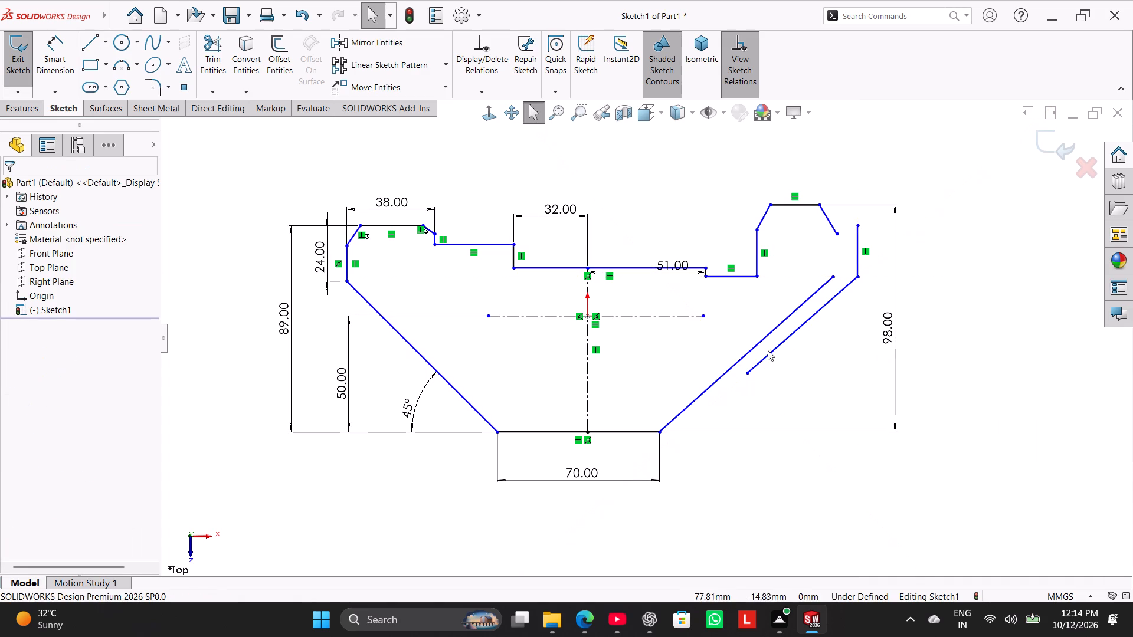
# Add a parallel relation between the new outer slanted line and the profile's right slanted edge.
pyautogui.keyDown('ctrl'); pyautogui.click(773, 352); pyautogui.keyUp('ctrl')
pyautogui.keyDown('ctrl'); pyautogui.click(767, 337); pyautogui.keyUp('ctrl')
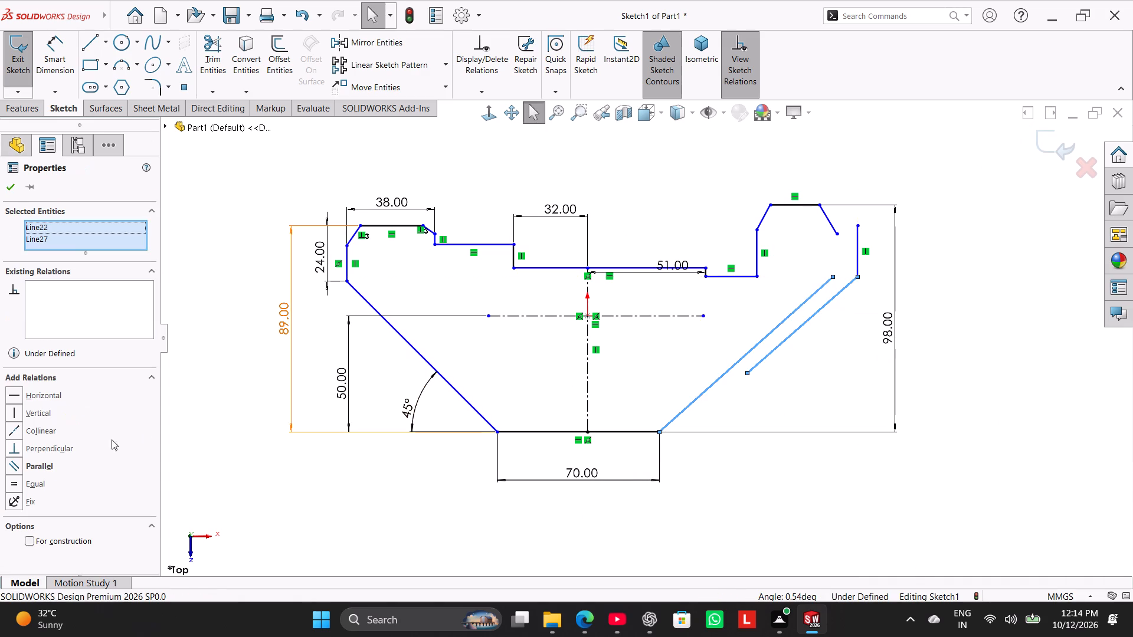
pyautogui.click(50, 467)
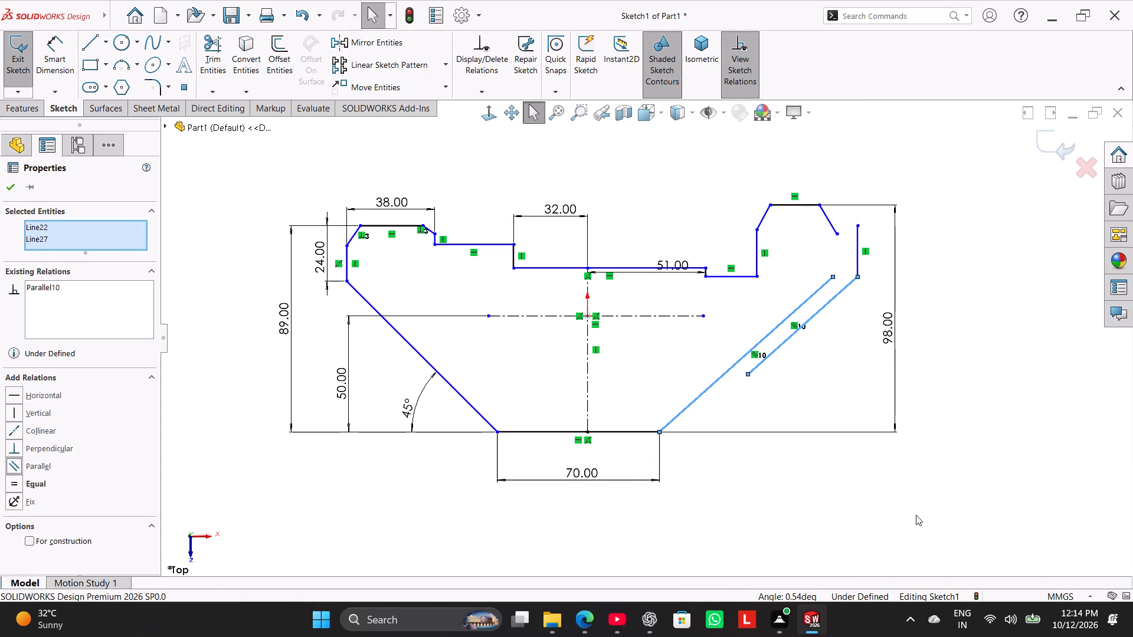
pyautogui.click(925, 504)
# Connect the outer slanted line's lower end to the inner slanted edge with a horizontal line about 10 mm long.
pyautogui.click(96, 46)
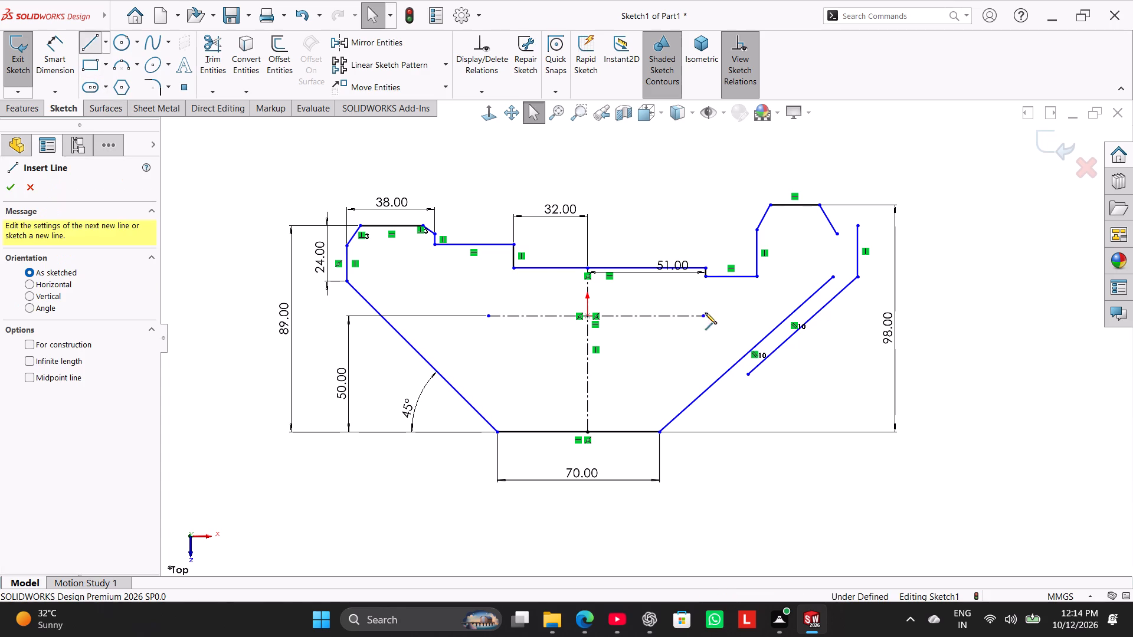
pyautogui.click(748, 374)
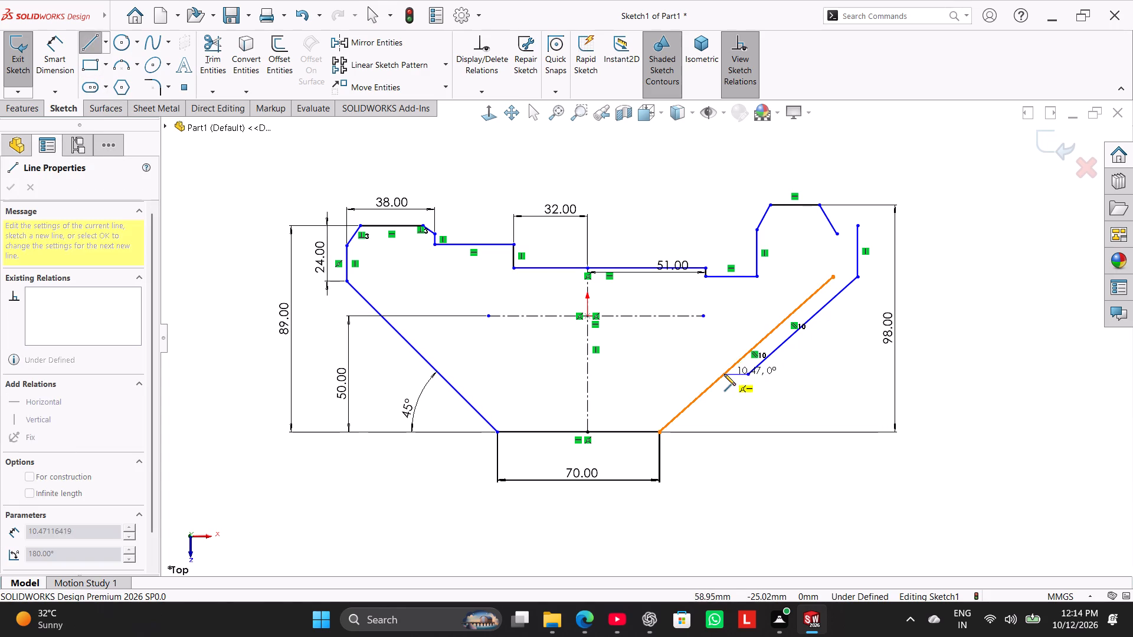
pyautogui.click(724, 374)
pyautogui.rightClick(734, 468)
pyautogui.click(757, 474)
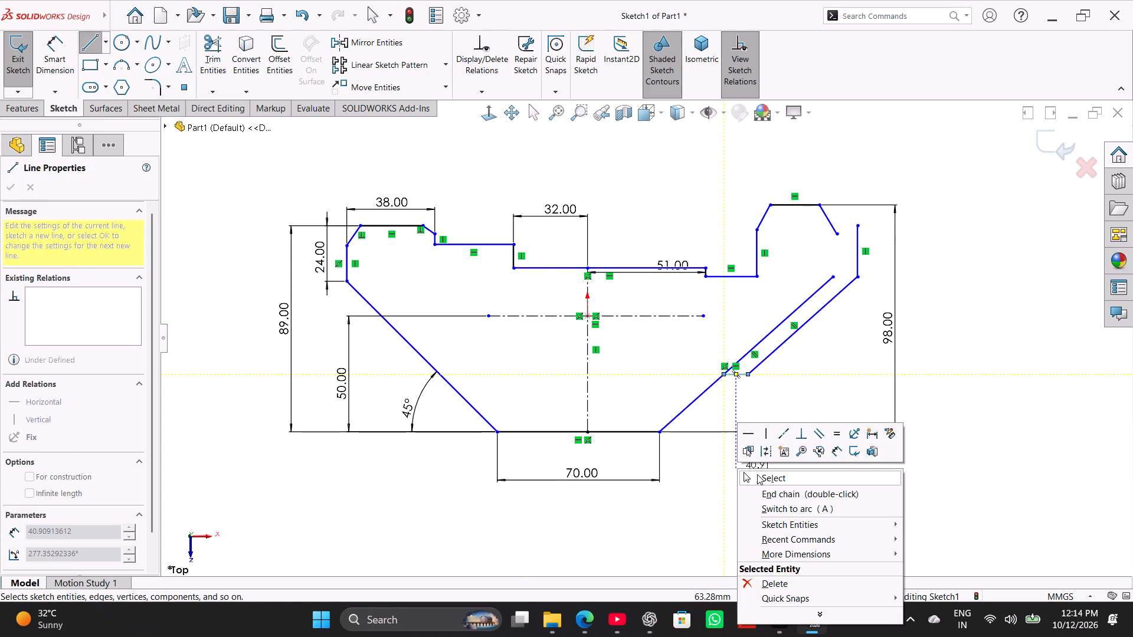
# Trim away the inner slanted segment above the short horizontal step on the profile's right side.
pyautogui.moveTo(211, 71); pyautogui.dragTo(215, 77)
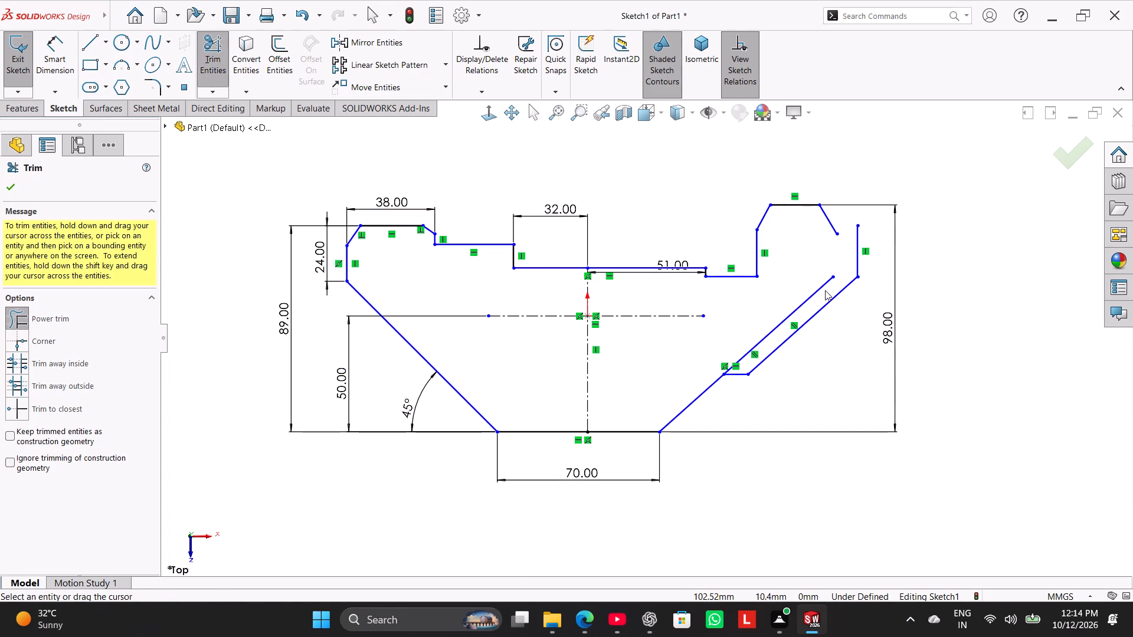
pyautogui.moveTo(825, 289); pyautogui.dragTo(787, 299)
pyautogui.click(722, 475)
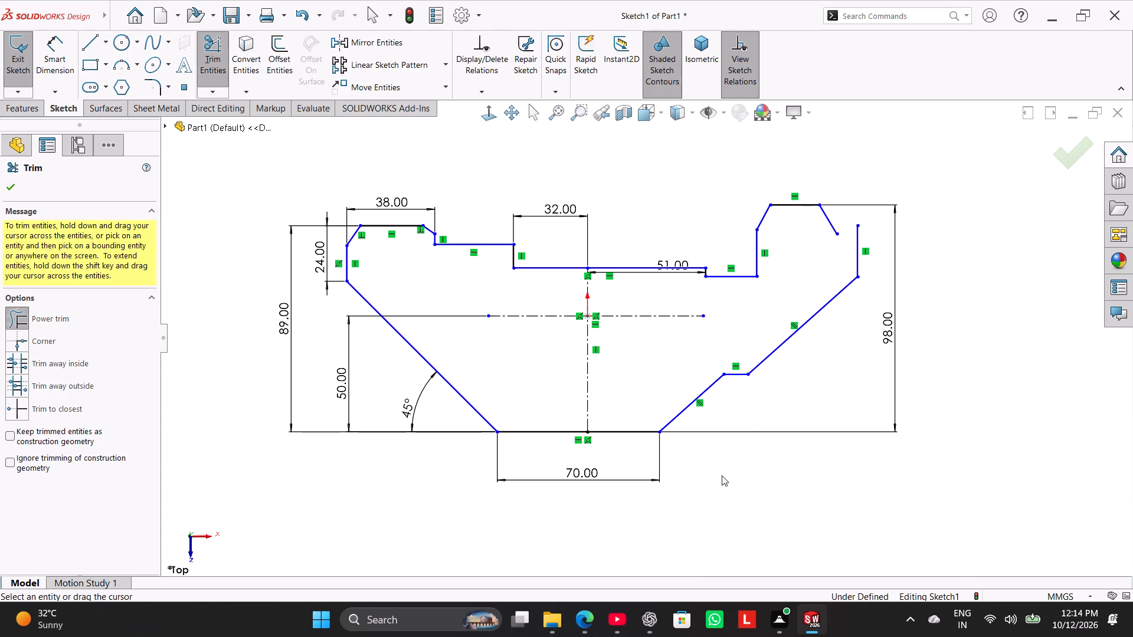
pyautogui.rightClick(722, 475)
pyautogui.click(758, 512)
# Test how the profile moves by shifting the lower right slanted edge sideways and back.
pyautogui.moveTo(720, 380); pyautogui.dragTo(700, 360)
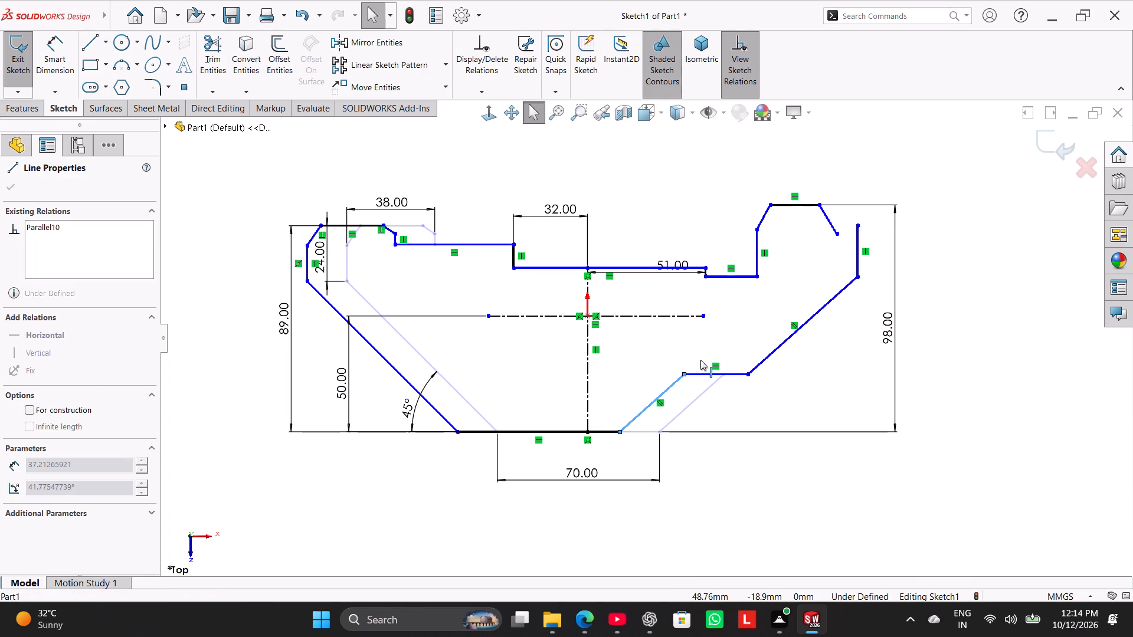
pyautogui.moveTo(700, 360); pyautogui.dragTo(741, 361)
pyautogui.click(757, 481)
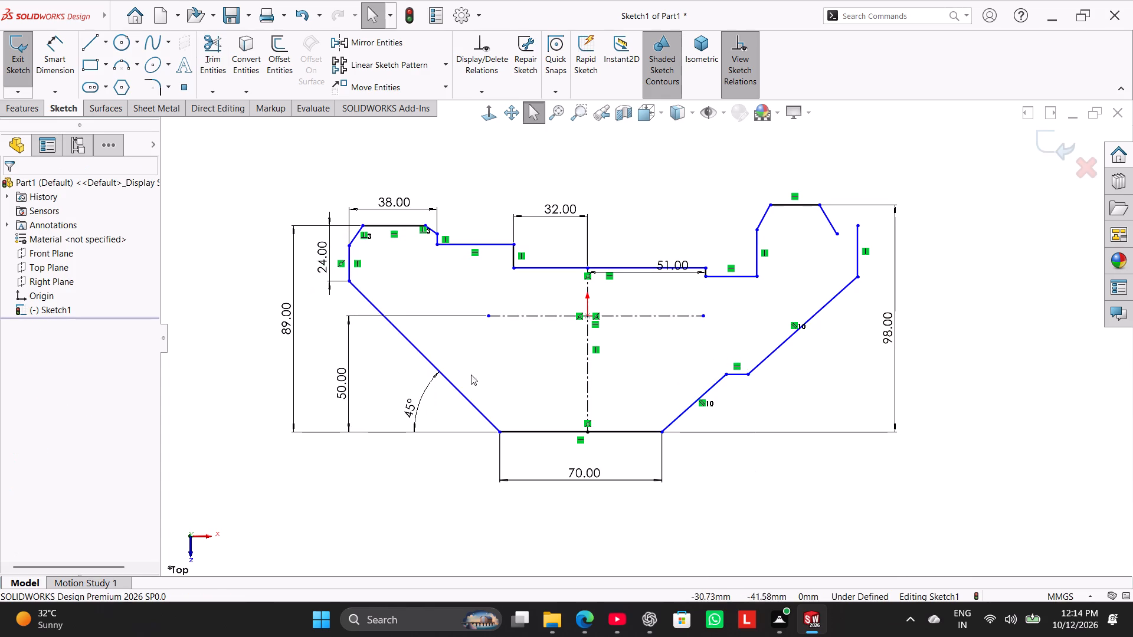
# Dimension the lower right slanted edge at 45° to the profile's bottom edge.
pyautogui.click(64, 58)
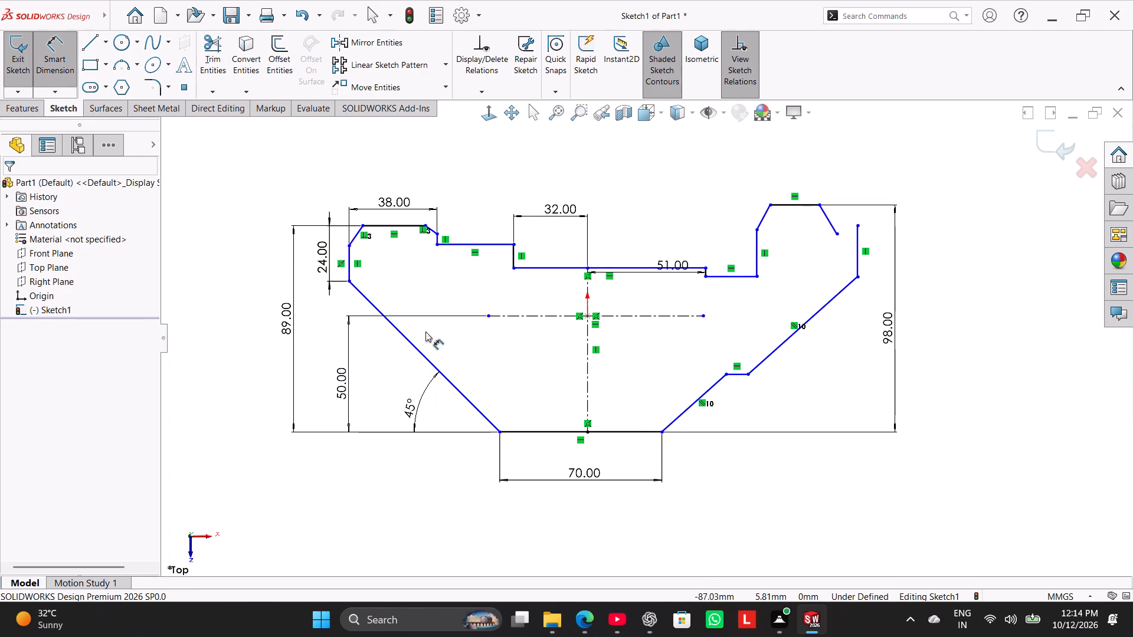
pyautogui.click(691, 408)
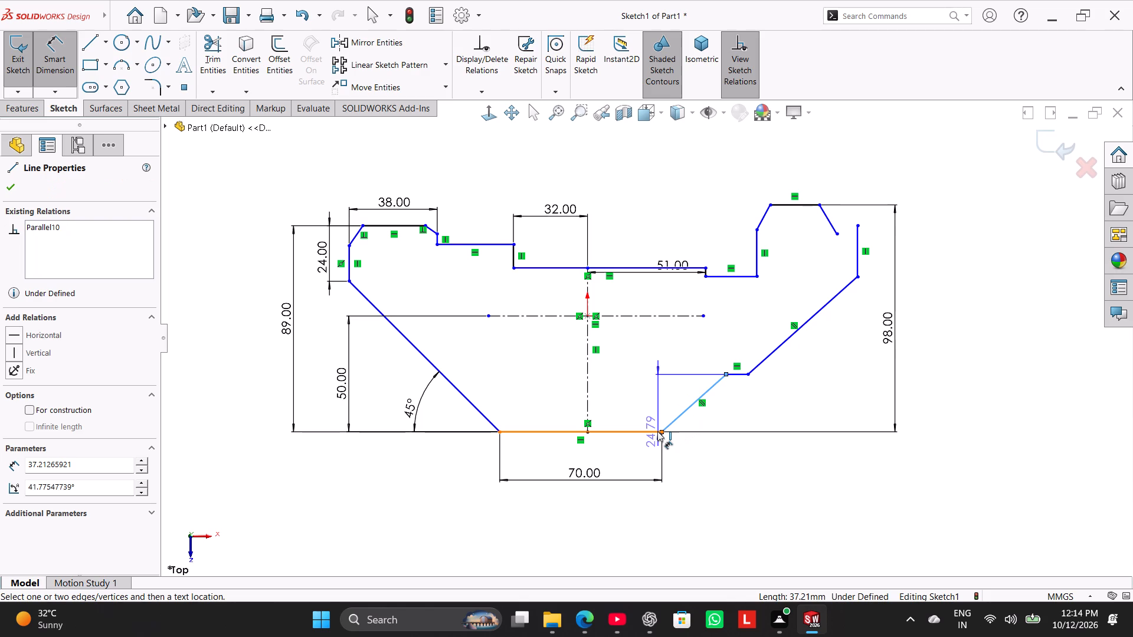
pyautogui.click(660, 431)
pyautogui.click(691, 434)
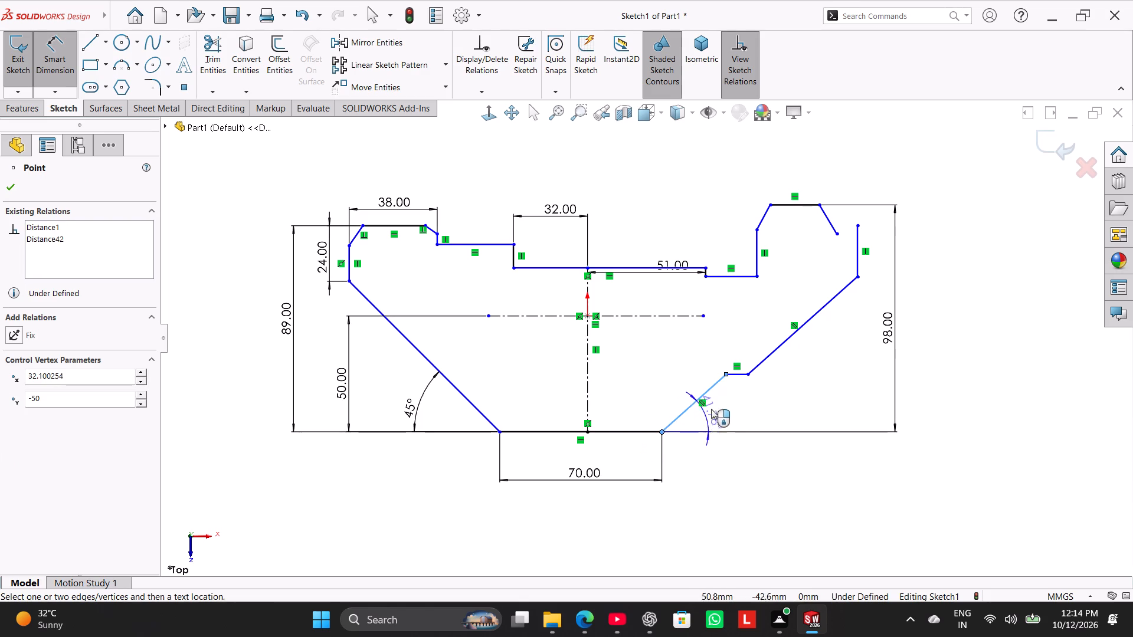
pyautogui.click(718, 407)
pyautogui.write('45')
pyautogui.press('Return')
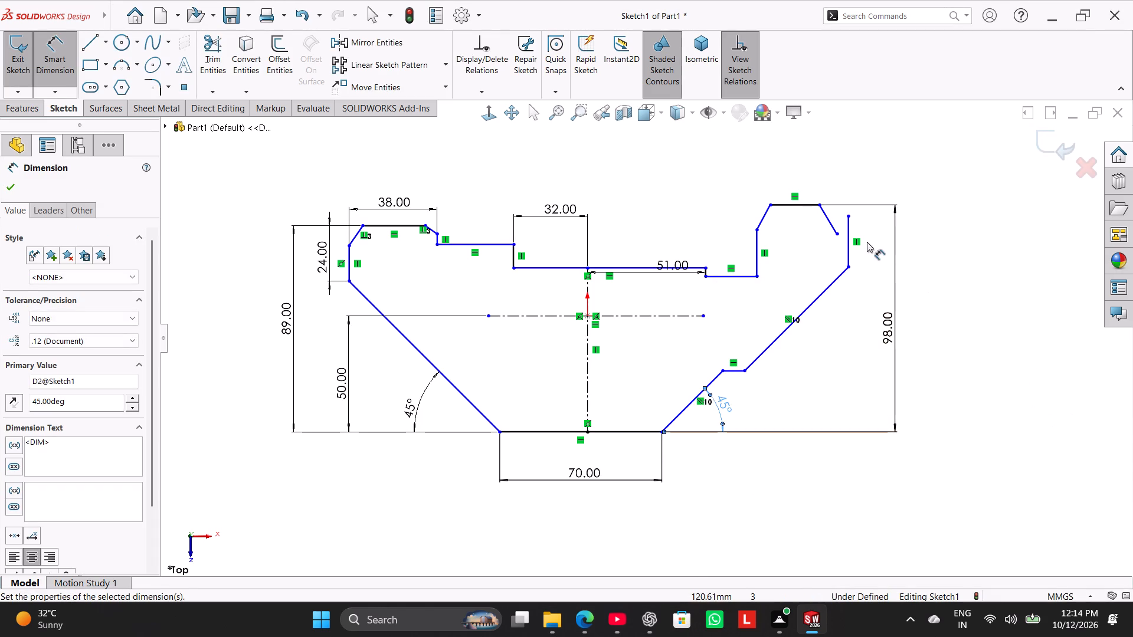
pyautogui.rightClick(919, 262)
pyautogui.click(961, 297)
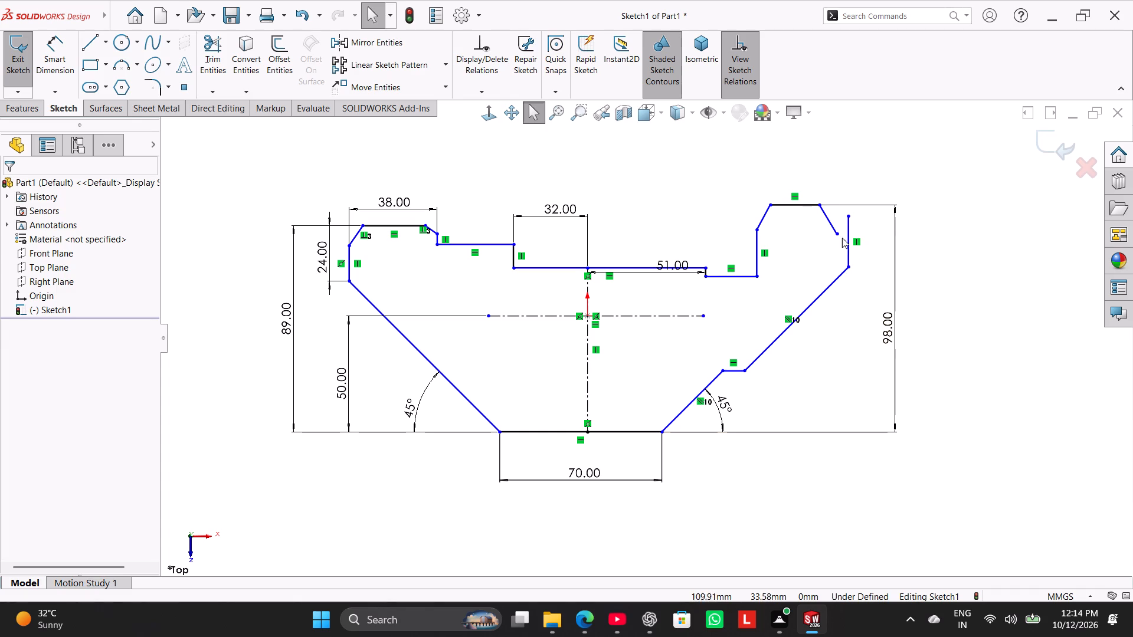
# Lower the right vertical line's top endpoint to the lug's open corner height, and move the line inward to close the profile there.
pyautogui.moveTo(850, 214); pyautogui.dragTo(850, 236)
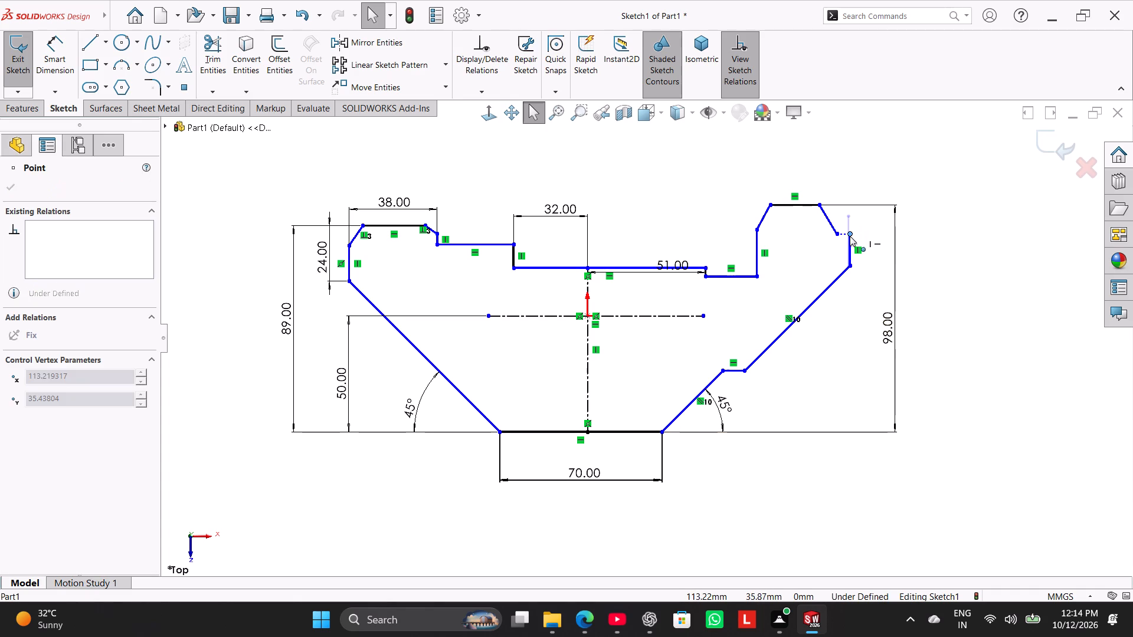
pyautogui.moveTo(850, 236); pyautogui.dragTo(850, 237)
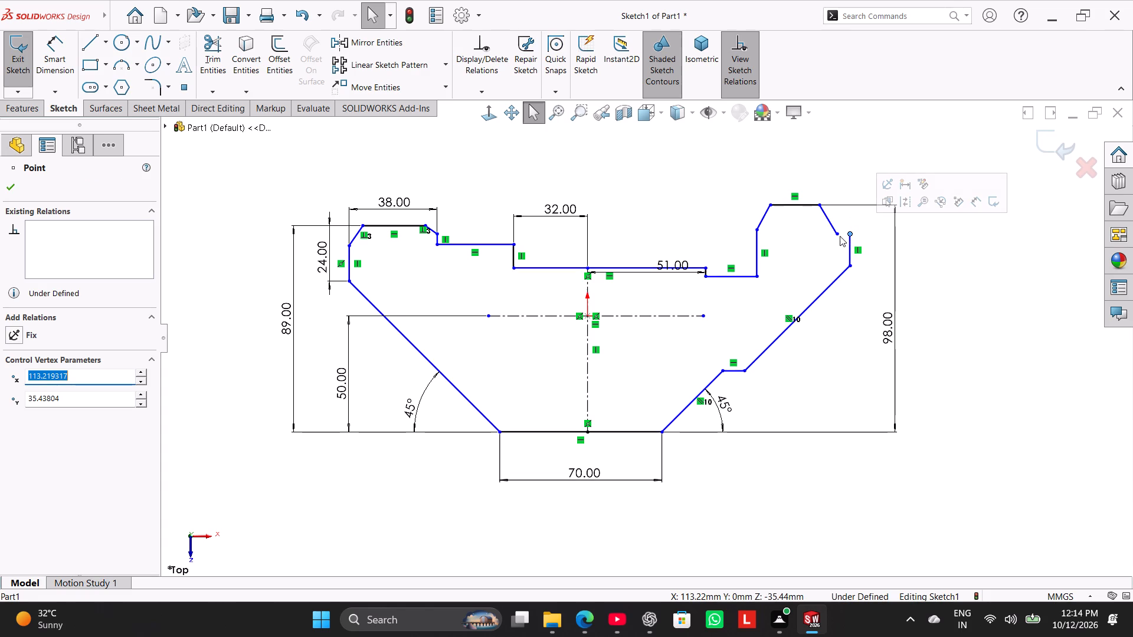
pyautogui.moveTo(850, 232); pyautogui.dragTo(848, 232)
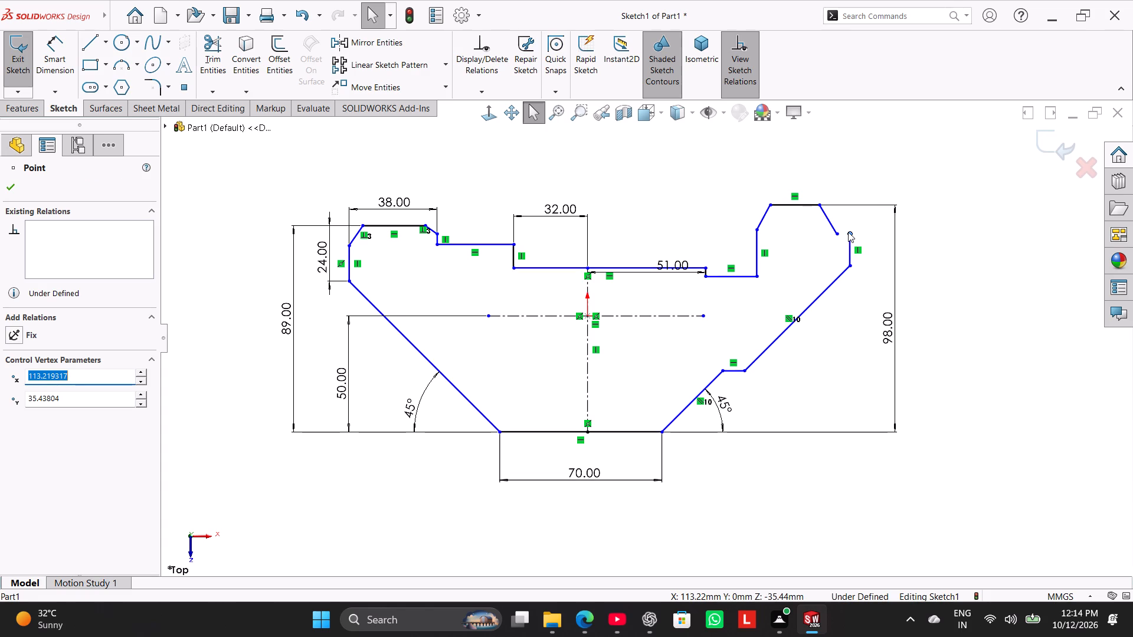
pyautogui.moveTo(848, 232); pyautogui.dragTo(843, 232)
pyautogui.click(903, 280)
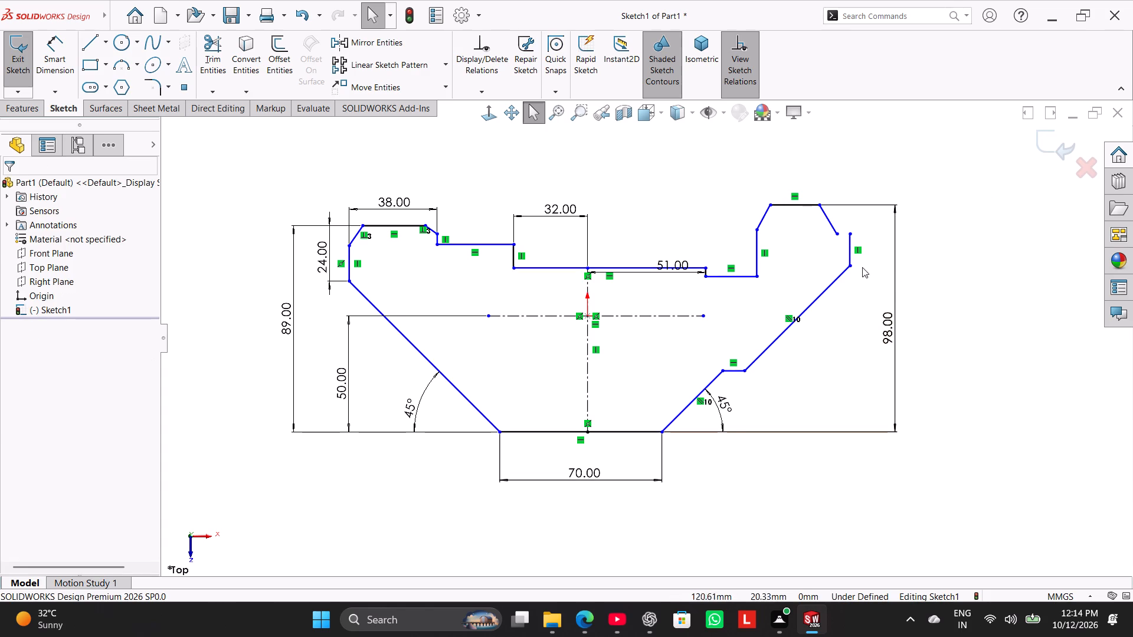
pyautogui.moveTo(849, 254); pyautogui.dragTo(820, 256)
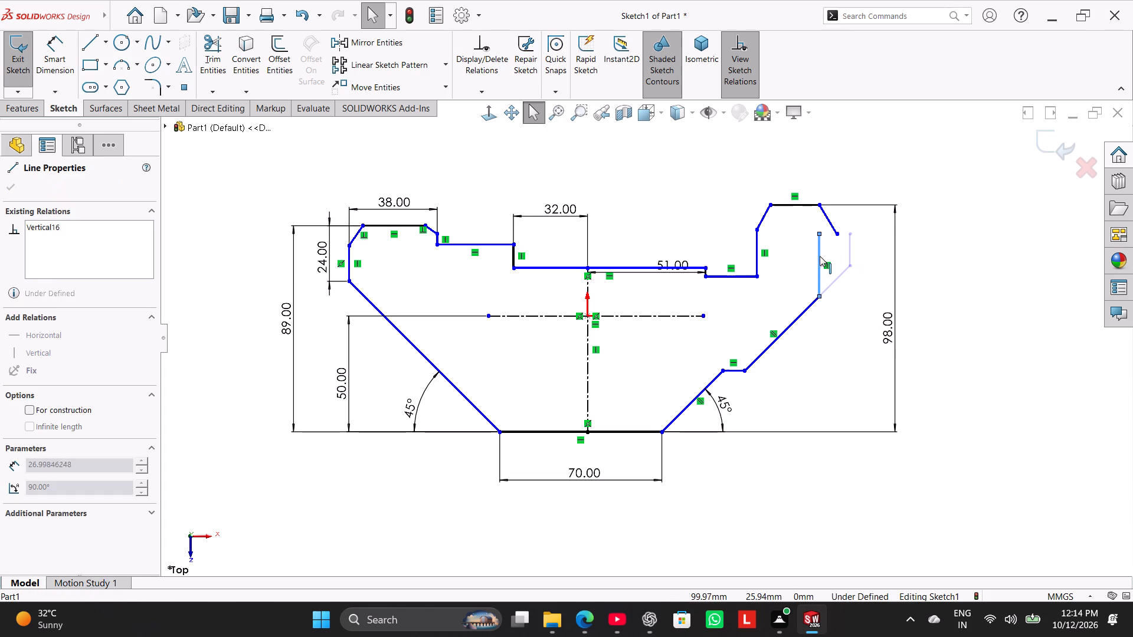
pyautogui.moveTo(820, 256); pyautogui.dragTo(837, 255)
pyautogui.click(989, 307)
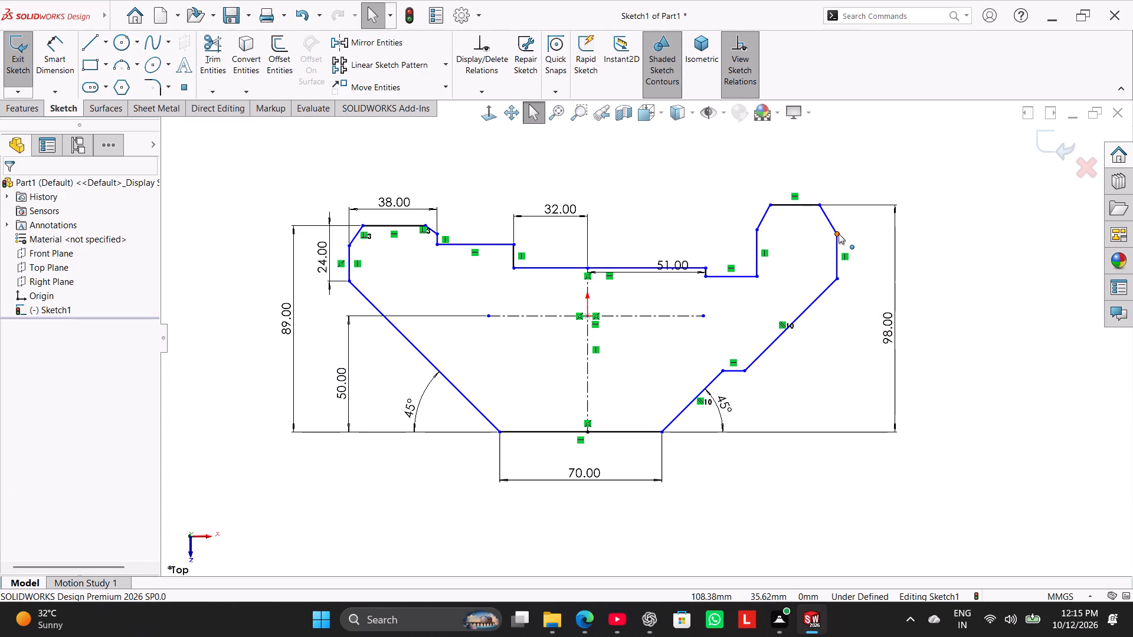
pyautogui.moveTo(839, 234); pyautogui.dragTo(830, 239)
pyautogui.moveTo(958, 275); pyautogui.dragTo(958, 269)
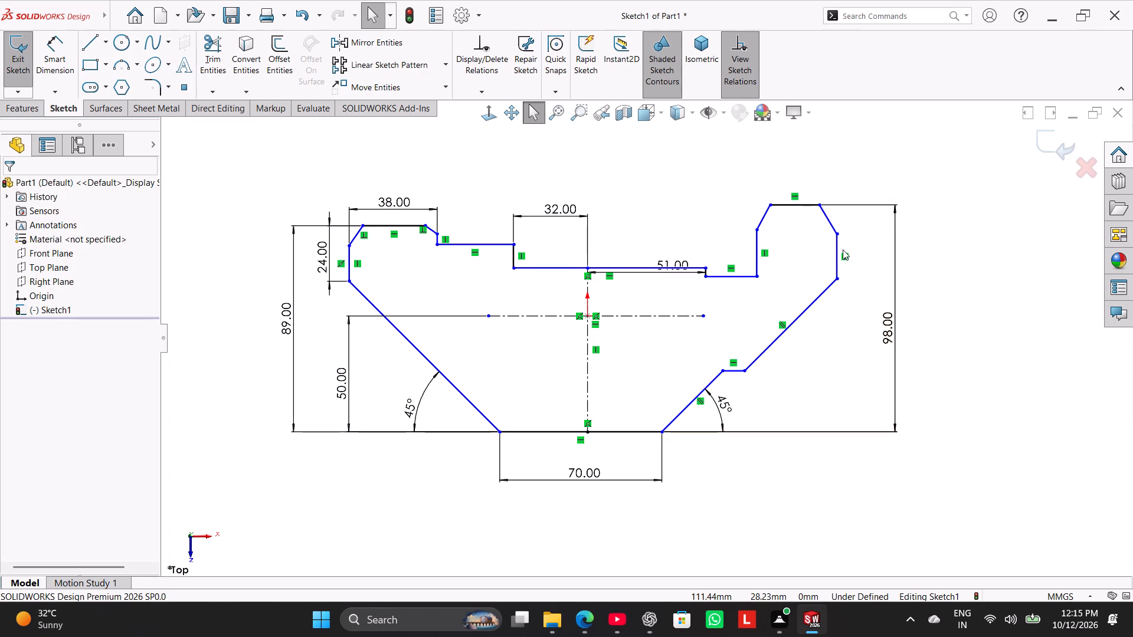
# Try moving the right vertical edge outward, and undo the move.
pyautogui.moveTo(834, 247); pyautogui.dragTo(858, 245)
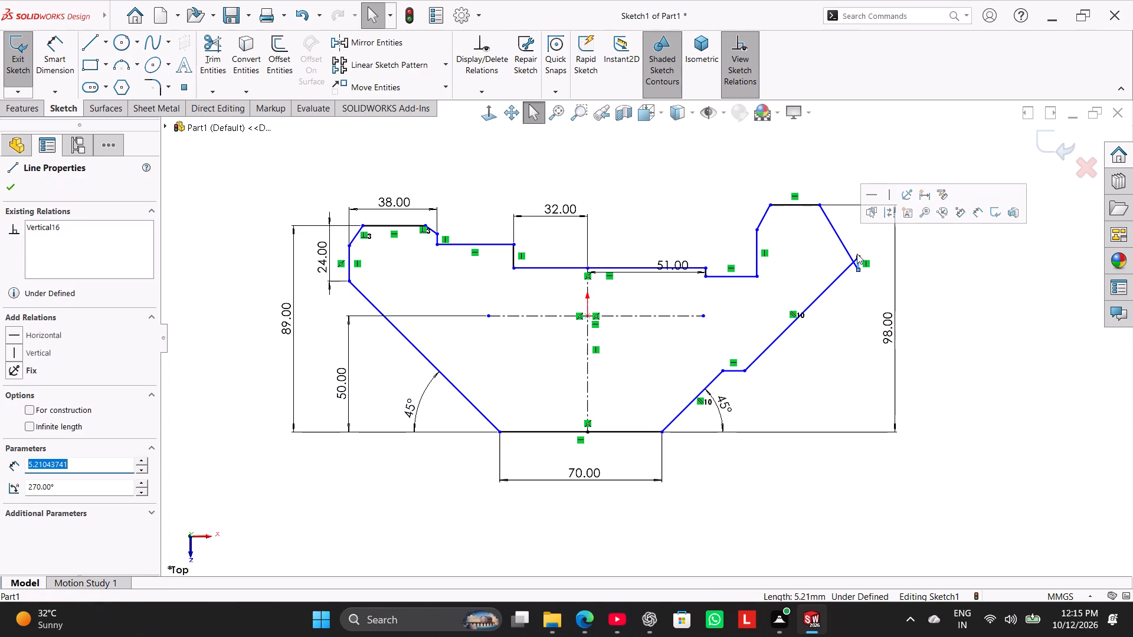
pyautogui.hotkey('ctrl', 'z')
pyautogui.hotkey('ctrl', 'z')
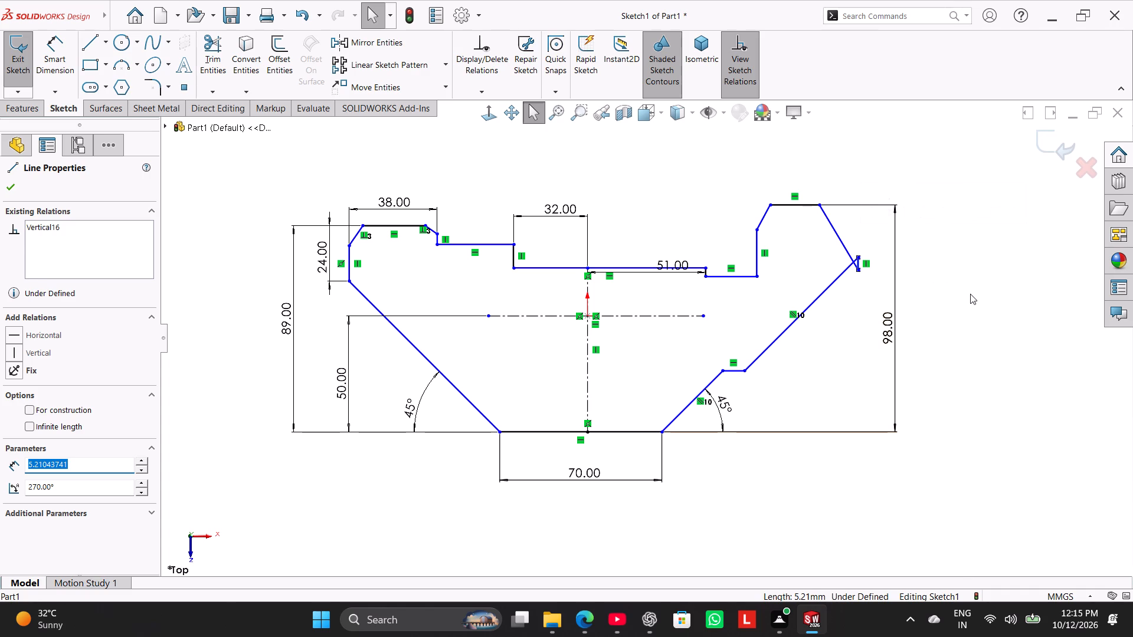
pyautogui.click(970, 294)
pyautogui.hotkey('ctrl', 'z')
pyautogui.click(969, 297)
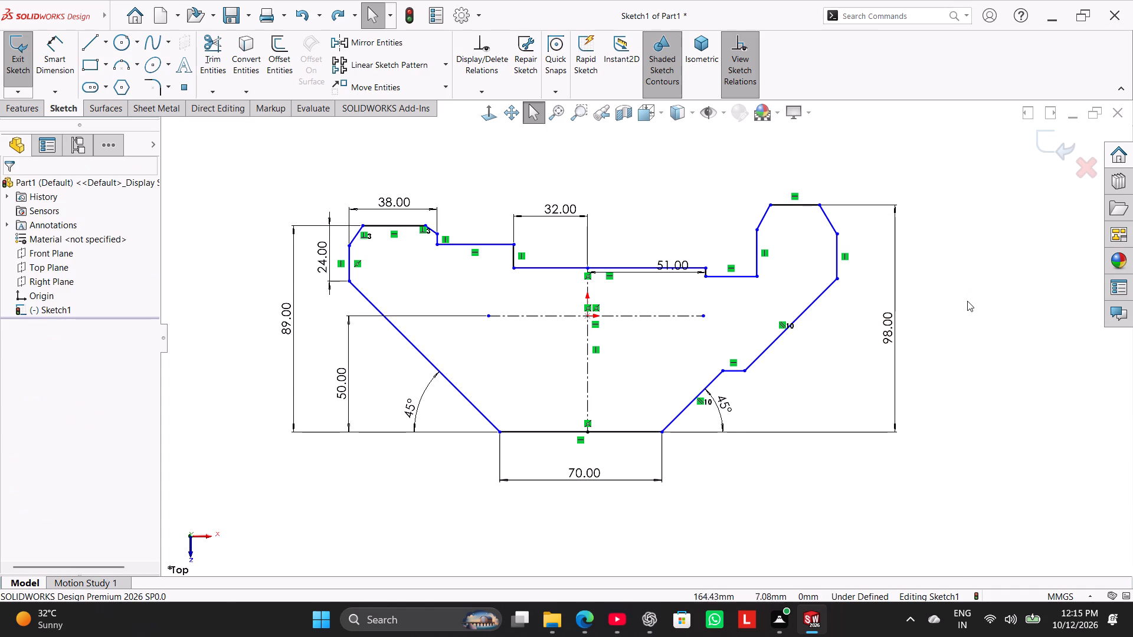
# Dimension the vertical distance from the right lug's top edge to the lower end of its outer vertical edge as 31 mm.
pyautogui.click(47, 53)
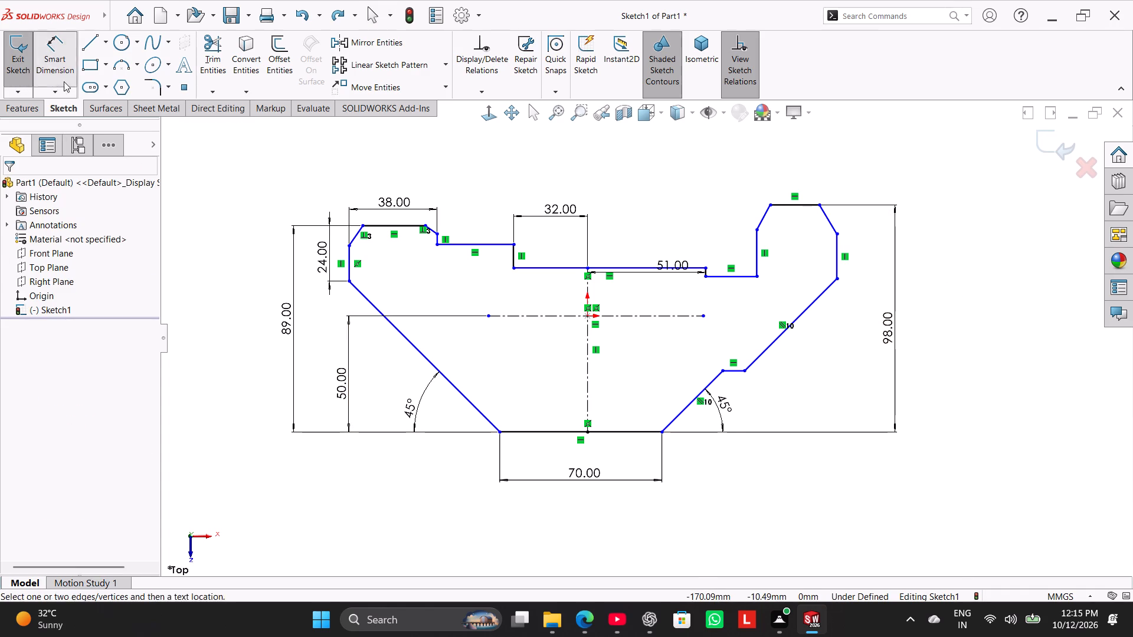
pyautogui.click(837, 278)
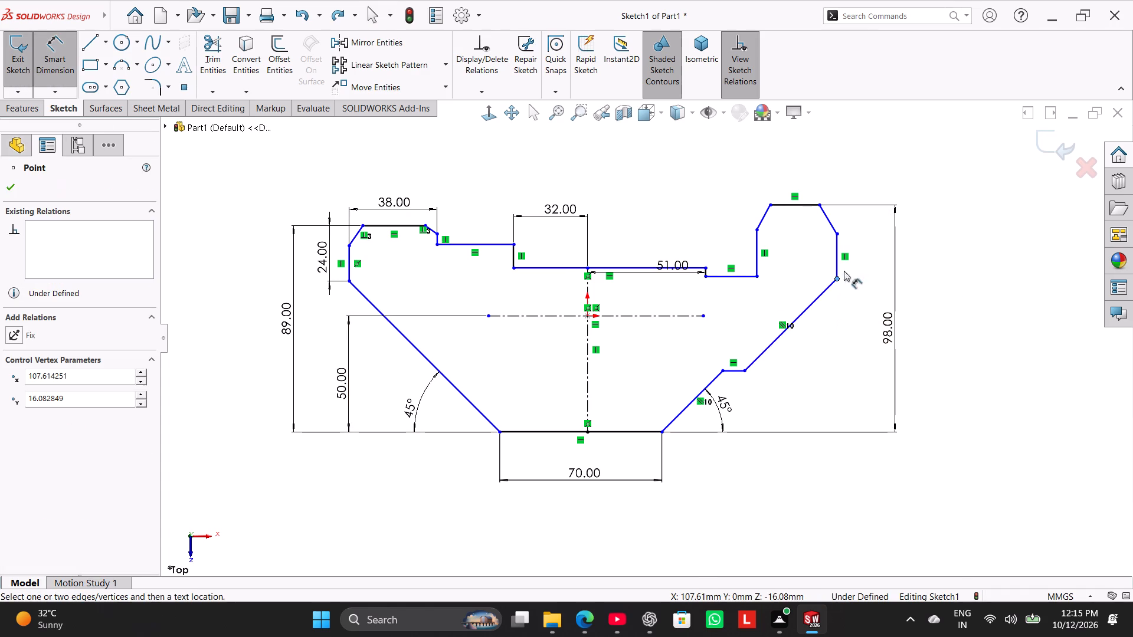
pyautogui.click(811, 205)
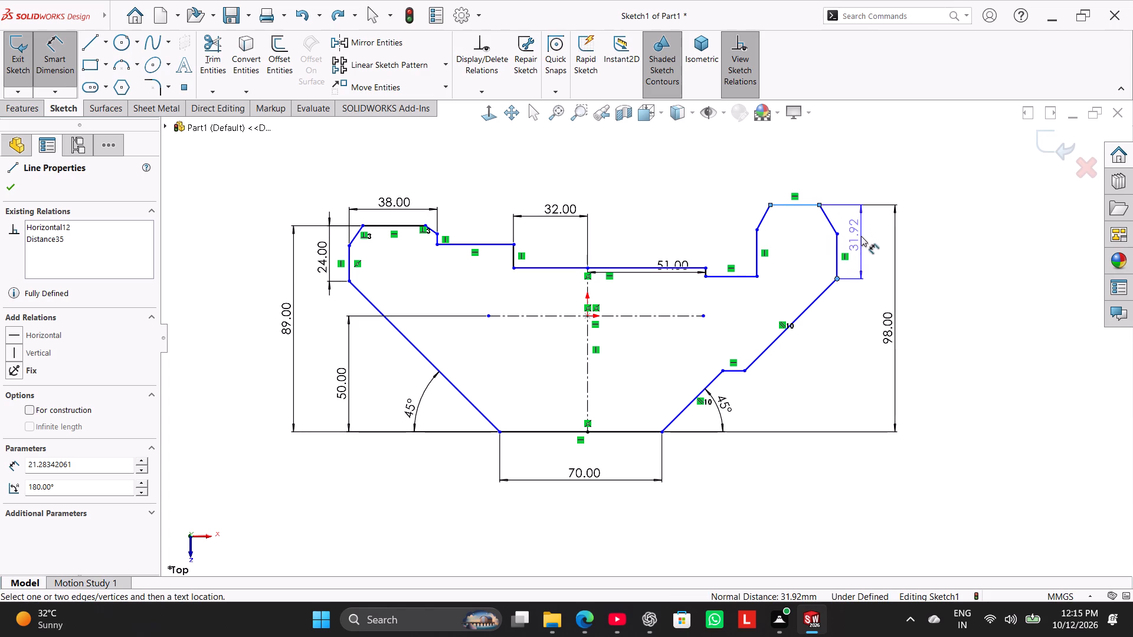
pyautogui.click(863, 242)
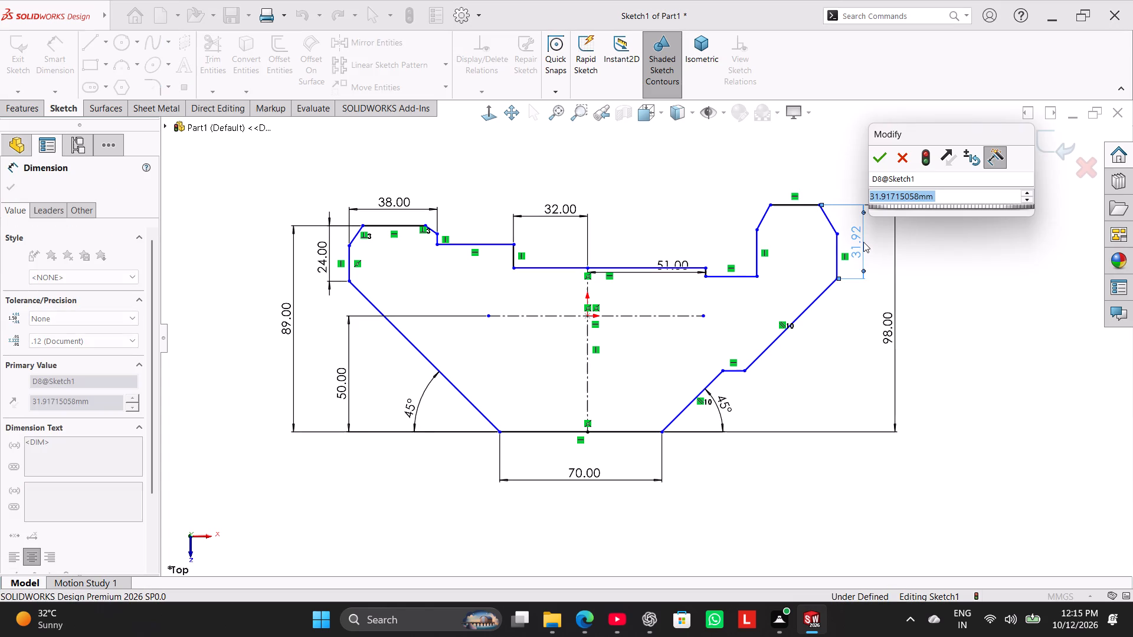
pyautogui.write('31')
pyautogui.press('Return')
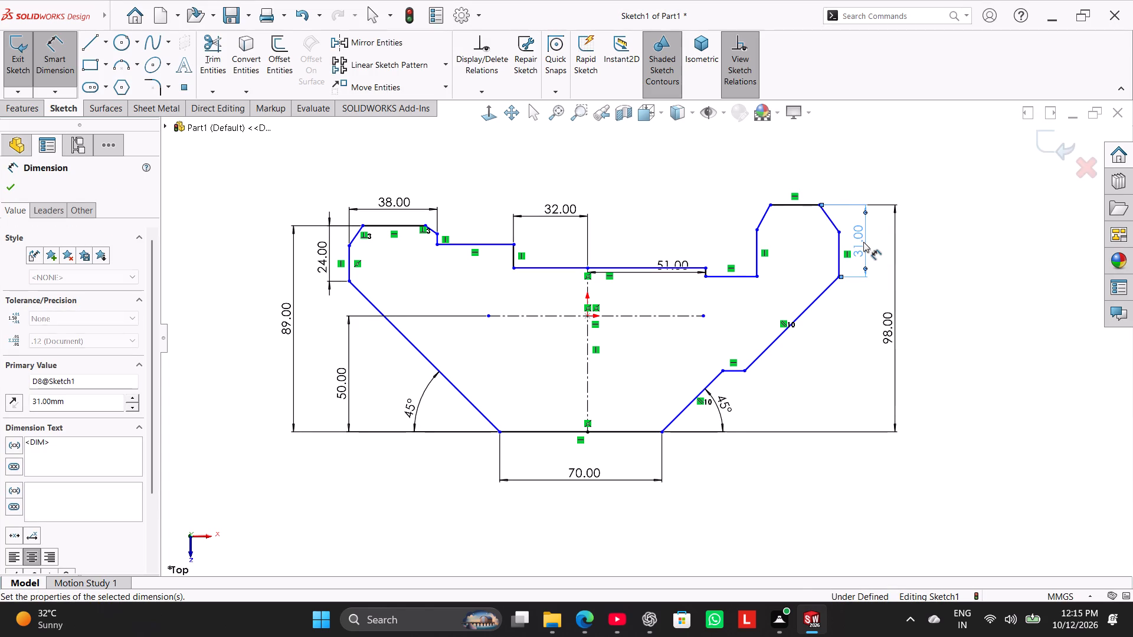
pyautogui.moveTo(981, 198); pyautogui.dragTo(998, 203)
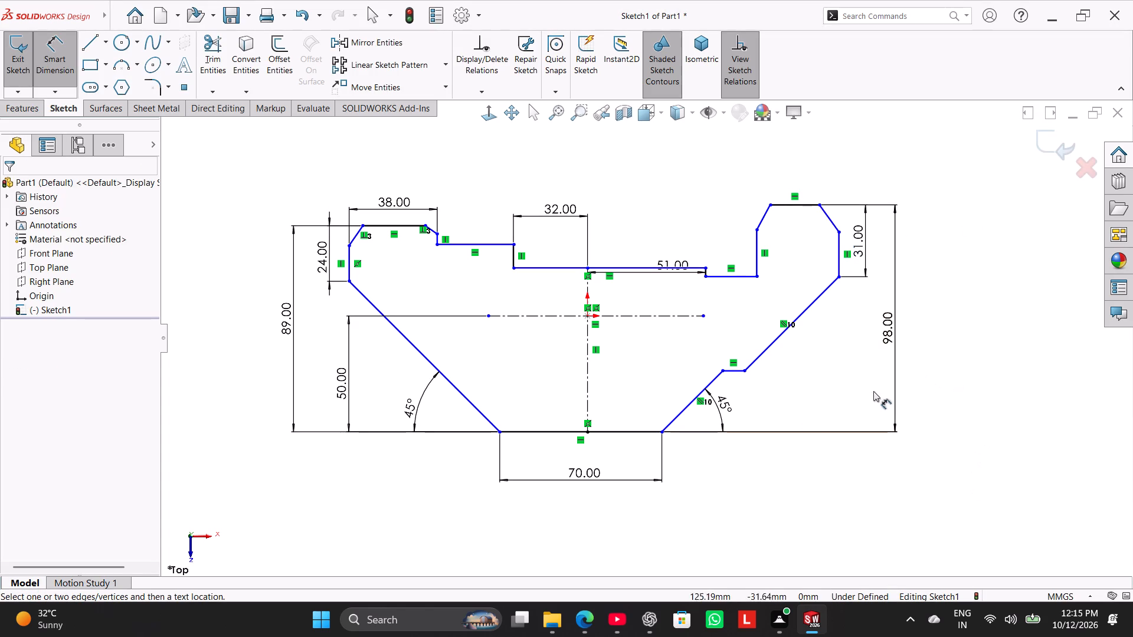
# Dimension the height of the short horizontal step on the right slanted edge above the bottom edge as 32 mm.
pyautogui.click(736, 370)
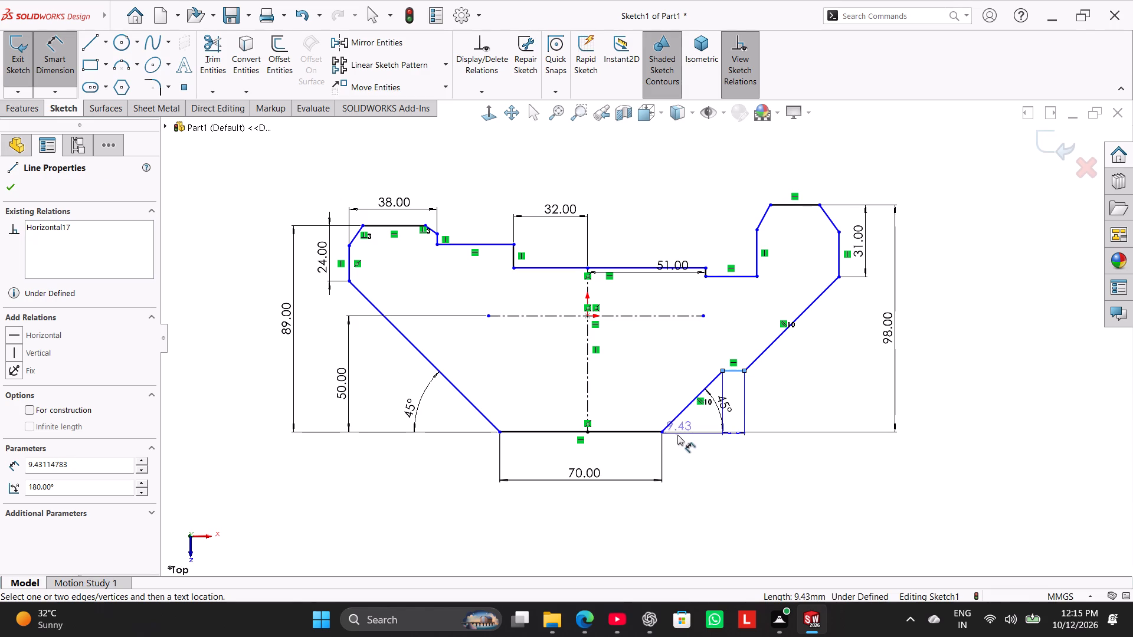
pyautogui.click(657, 432)
pyautogui.click(813, 392)
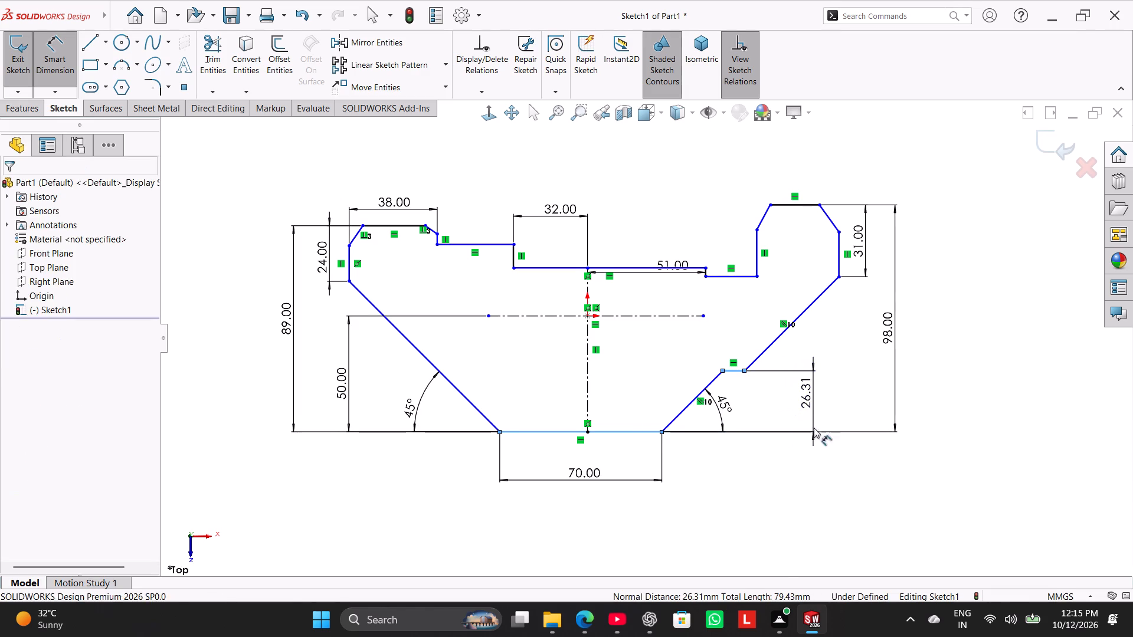
pyautogui.write('32')
pyautogui.press('Return')
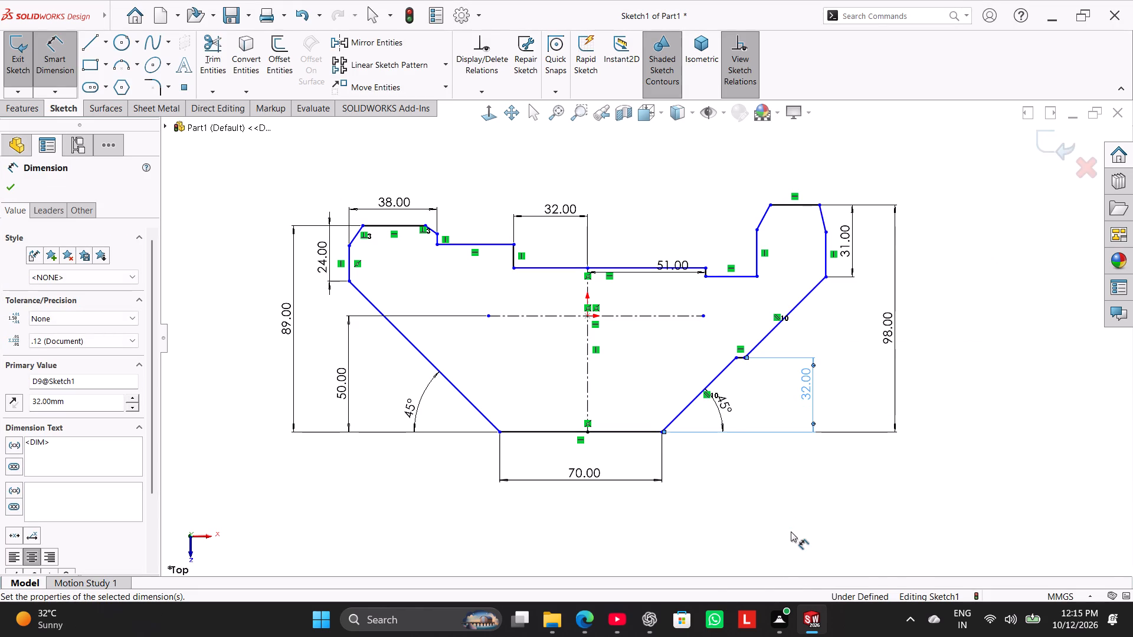
pyautogui.rightClick(785, 469)
pyautogui.click(811, 507)
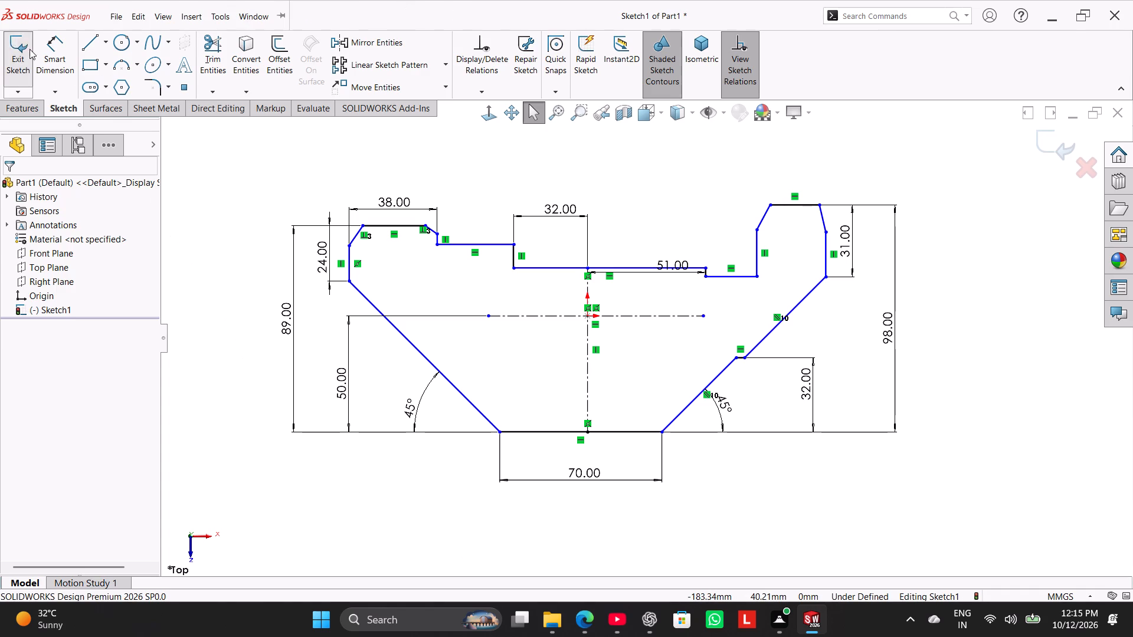
# Dimension the distance between the central recess's horizontal edge and the horizontal centerline as 15 mm.
pyautogui.click(45, 51)
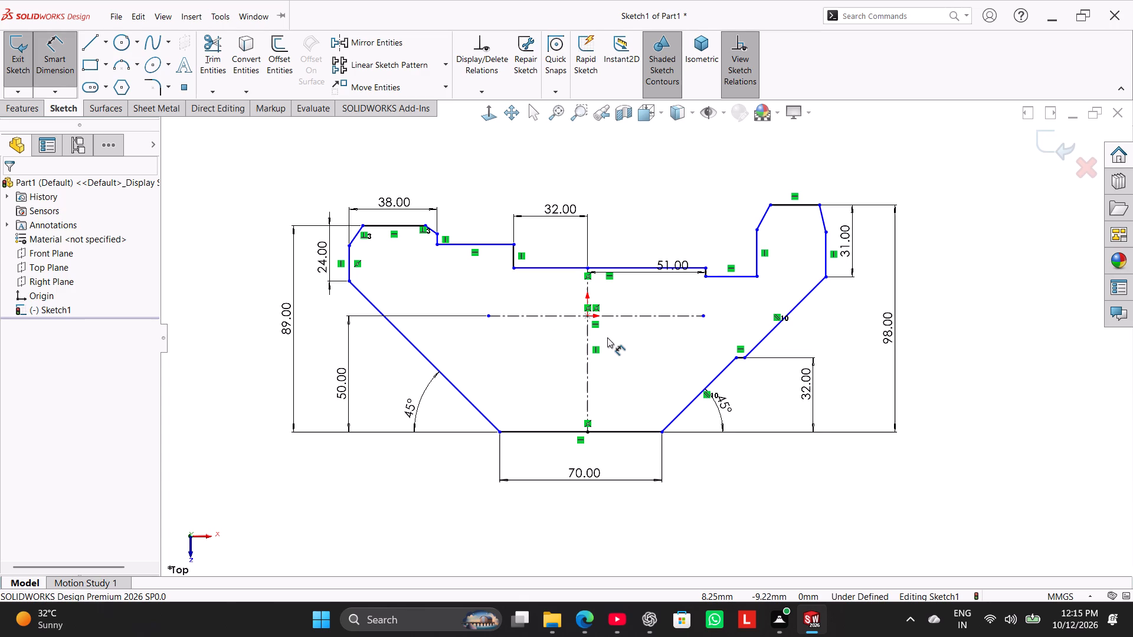
pyautogui.click(625, 268)
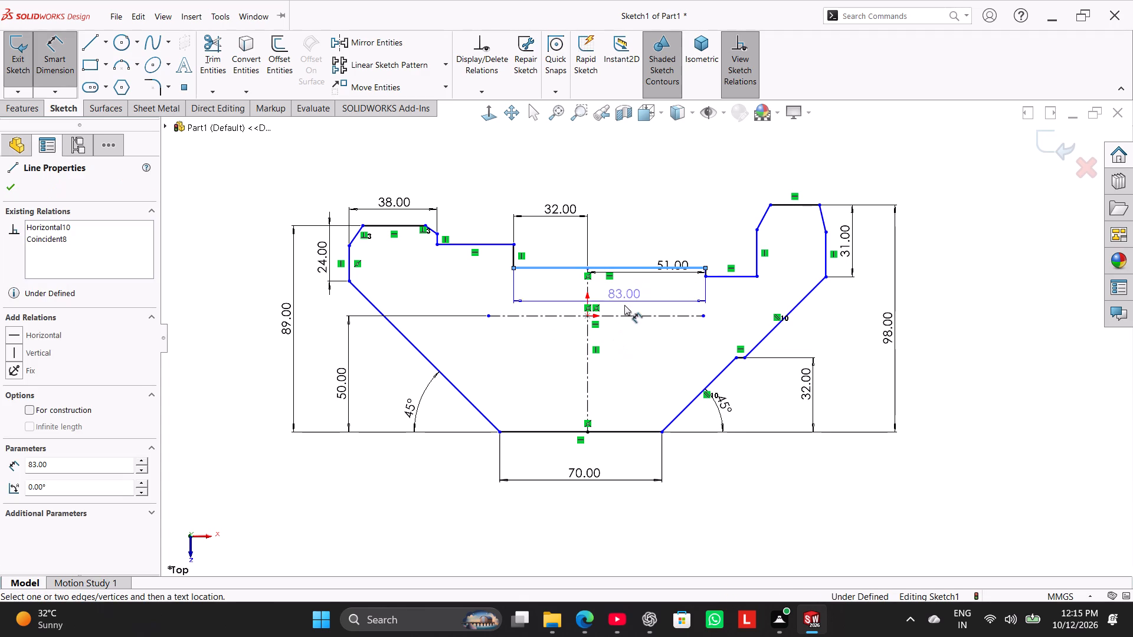
pyautogui.click(625, 318)
pyautogui.click(630, 289)
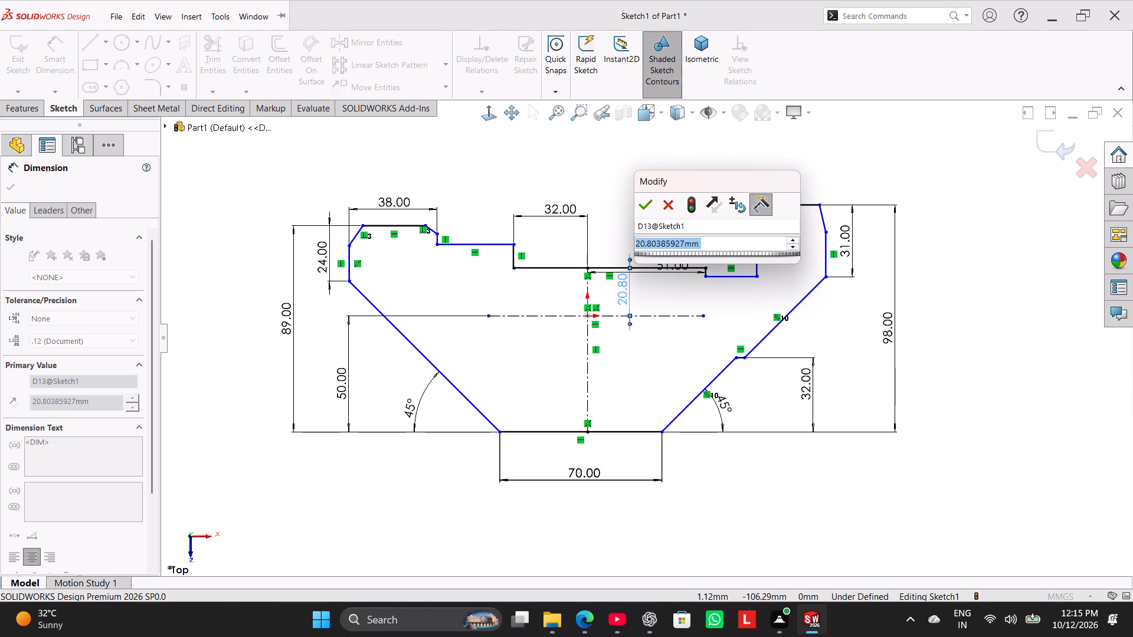
pyautogui.write('15')
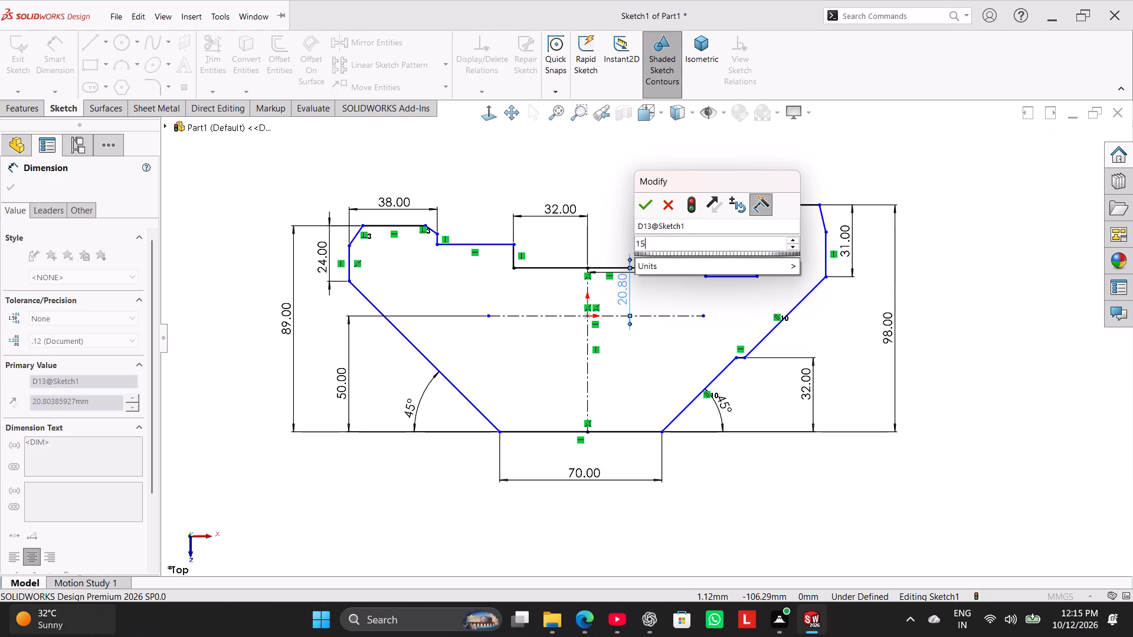
pyautogui.press('Return')
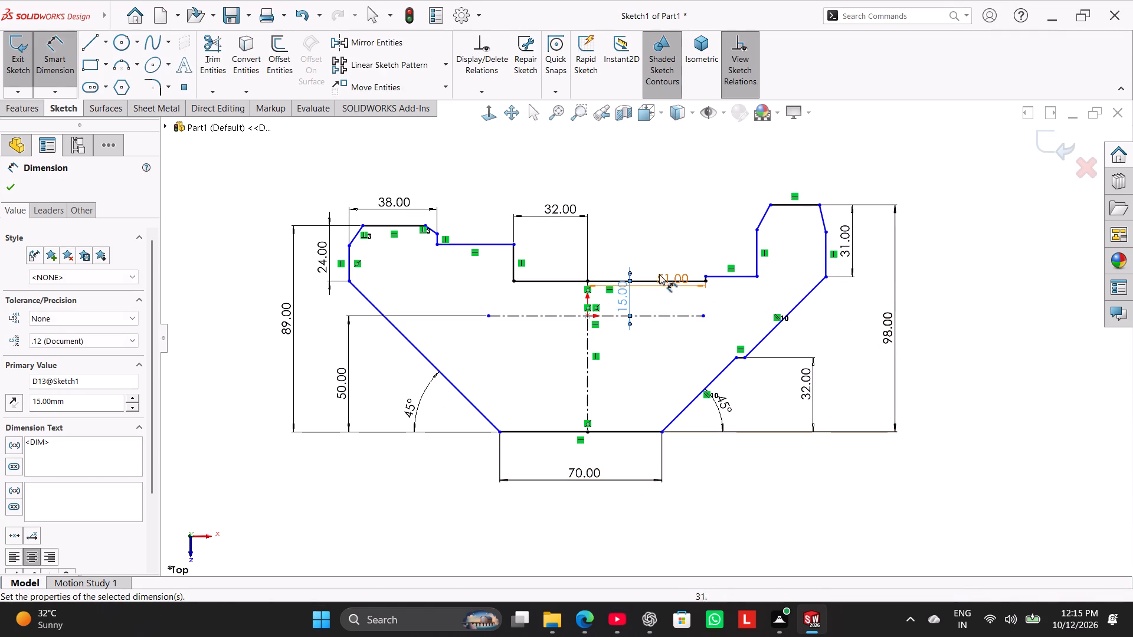
pyautogui.click(682, 221)
# Reposition the 51 mm dimension above the central recess's horizontal edge.
pyautogui.moveTo(673, 281); pyautogui.dragTo(676, 258)
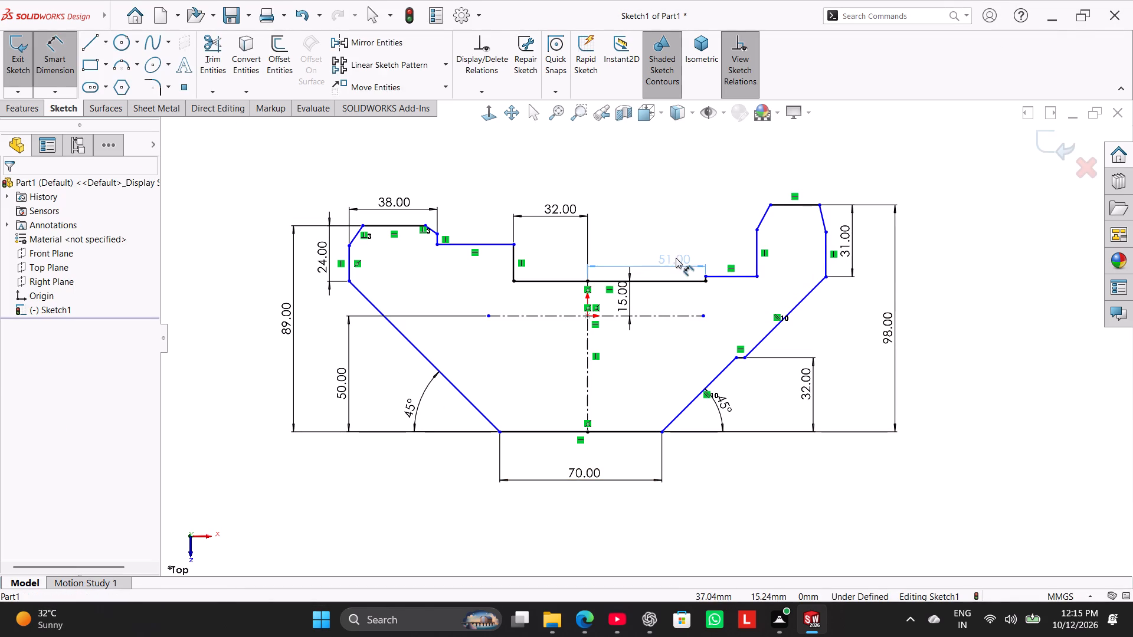
# Reposition the 51 mm dimension higher above the central recess, just below the level of the 32 mm dimension.
pyautogui.moveTo(676, 258); pyautogui.dragTo(674, 202)
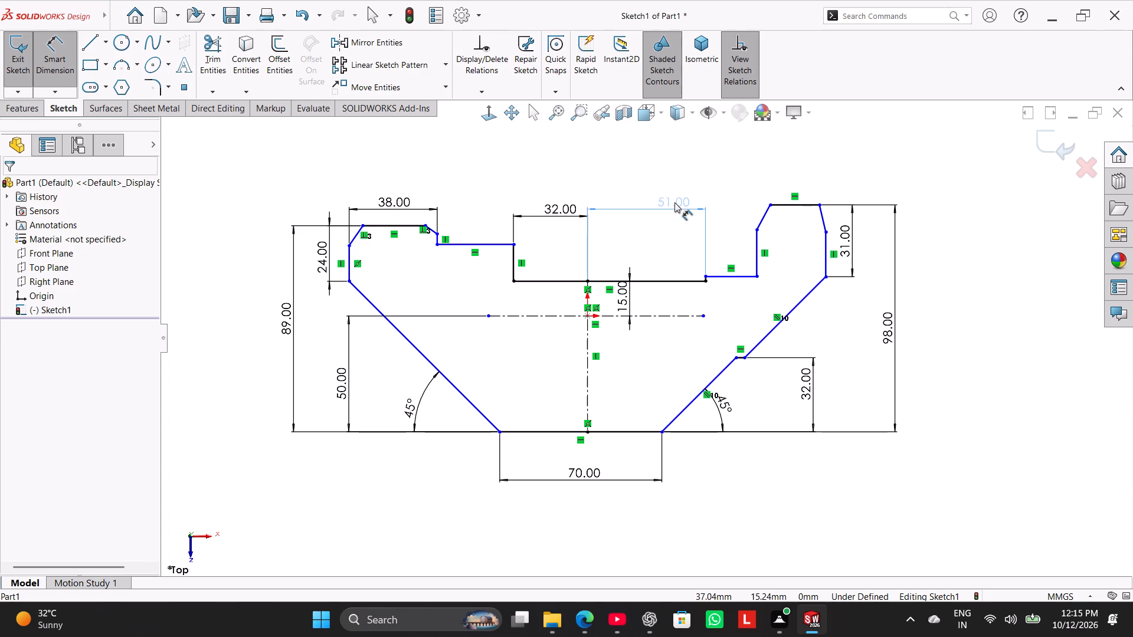
pyautogui.moveTo(674, 202); pyautogui.dragTo(679, 227)
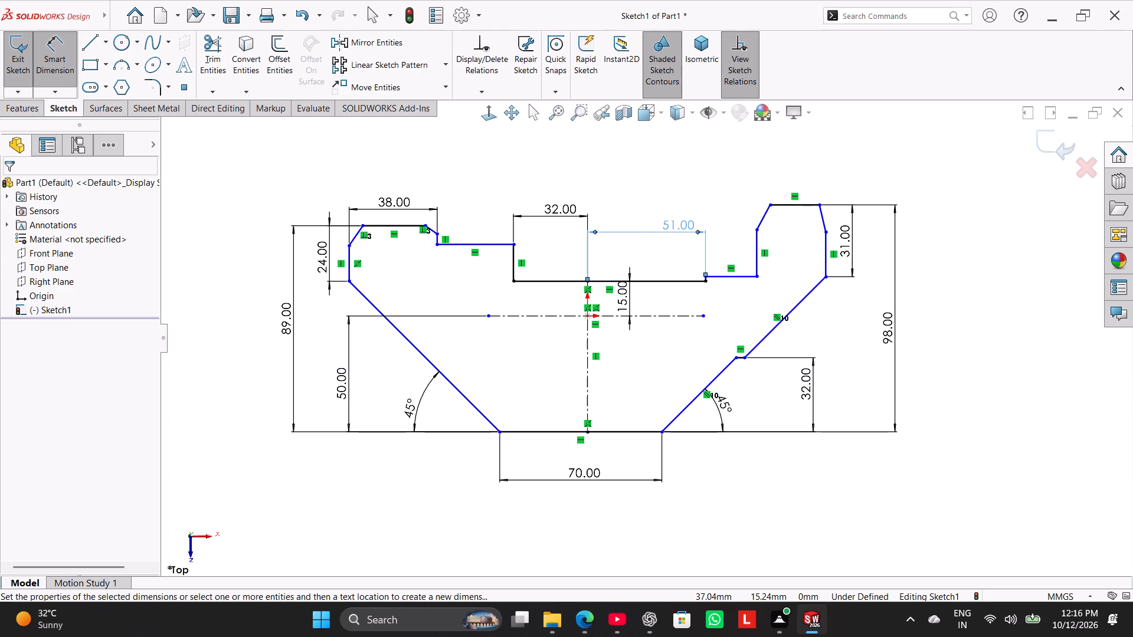
pyautogui.click(656, 189)
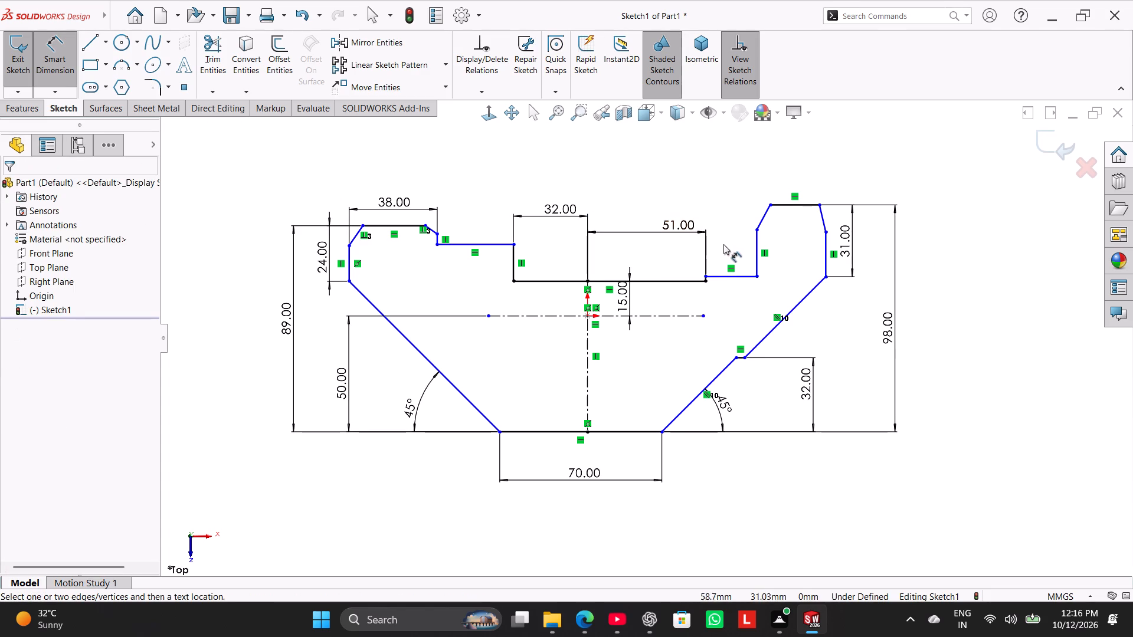
# Dimension the distance between the horizontal ledge beside the right lug and the horizontal centerline as 25 mm.
pyautogui.click(716, 275)
pyautogui.click(669, 314)
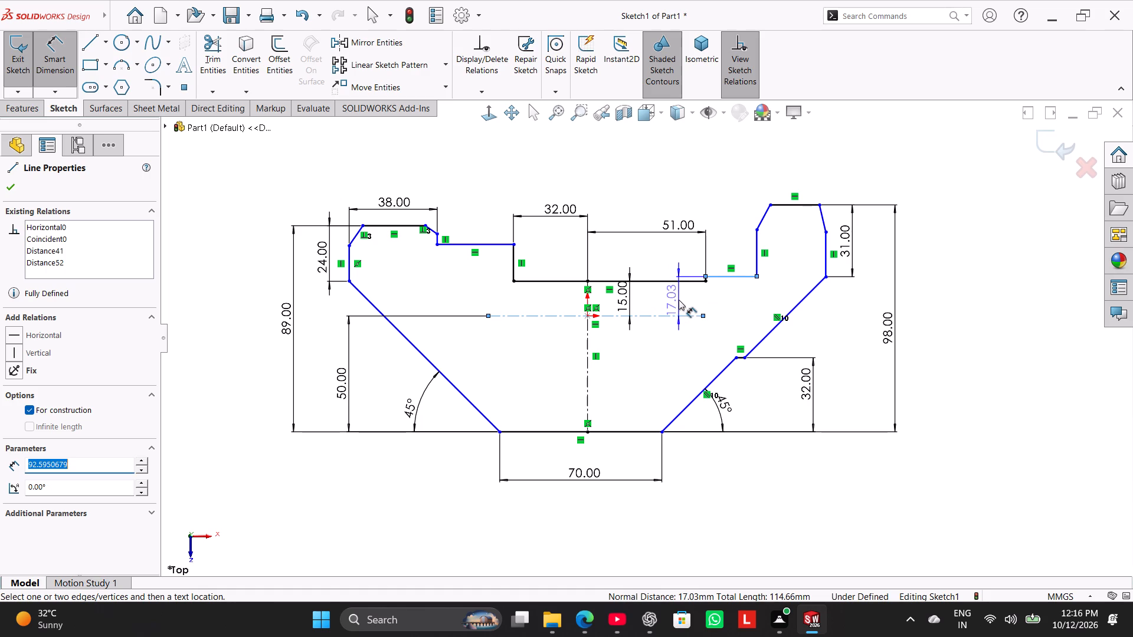
pyautogui.click(679, 296)
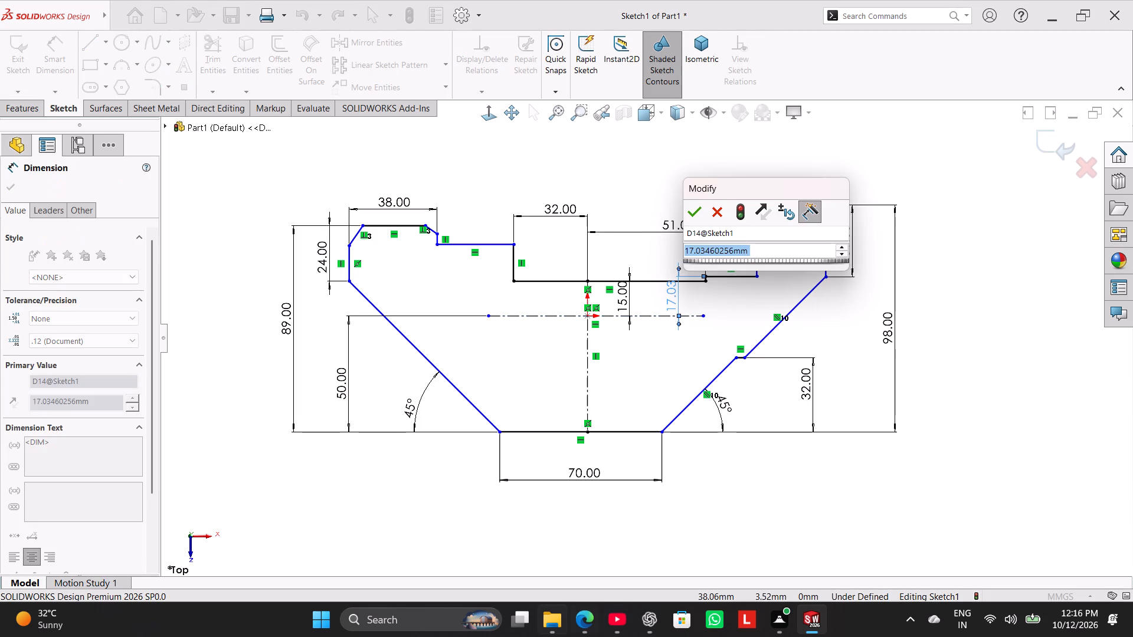
pyautogui.write('25')
pyautogui.press('Return')
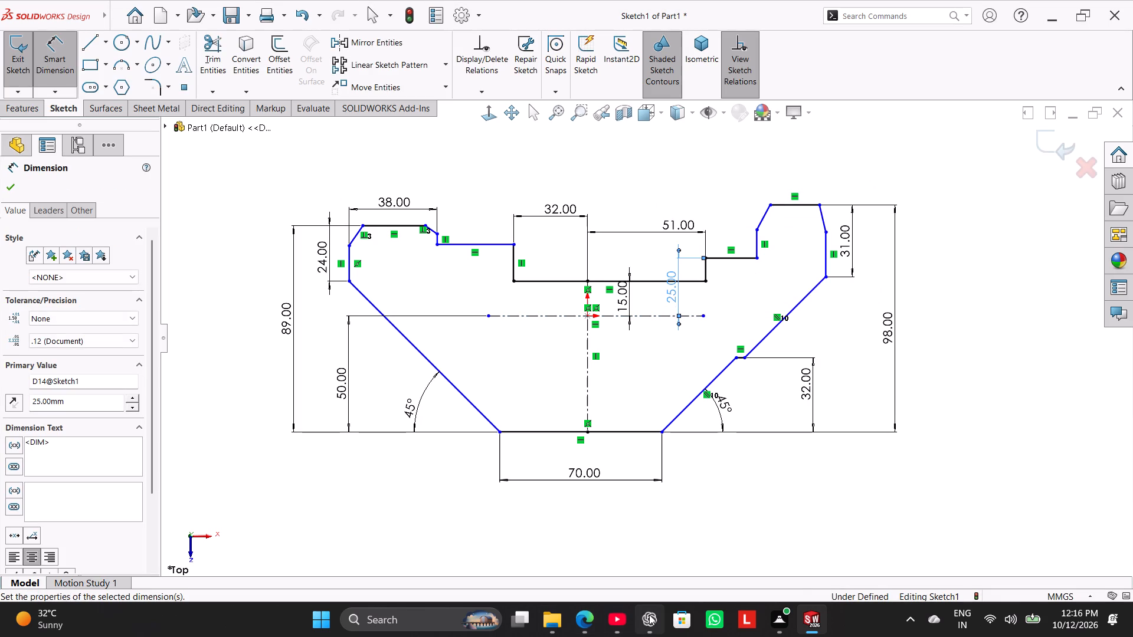
pyautogui.click(706, 162)
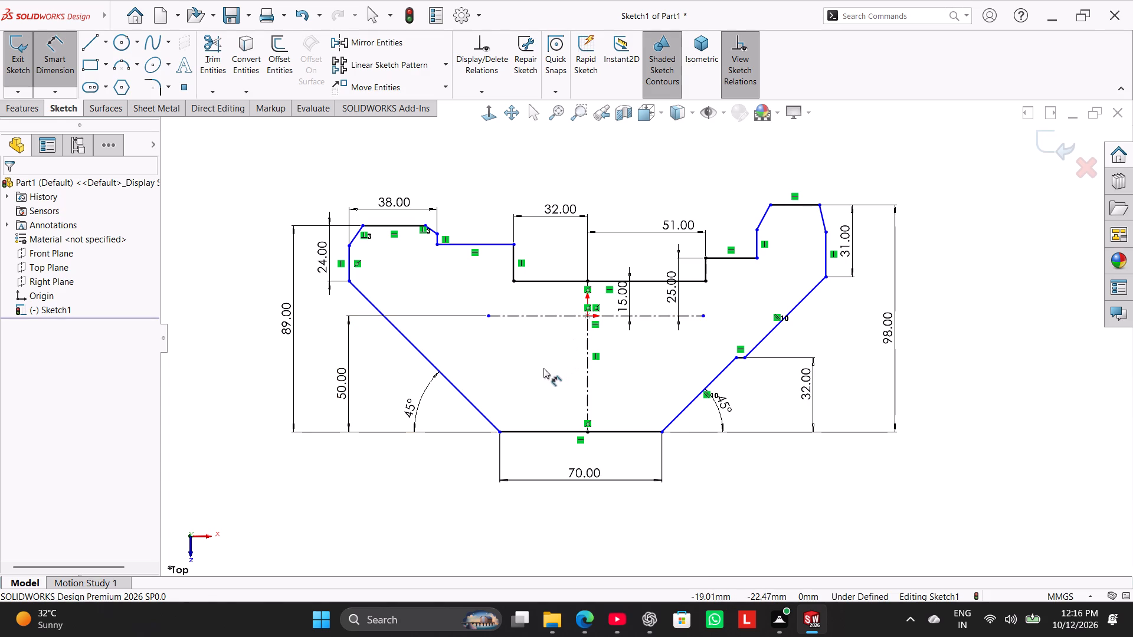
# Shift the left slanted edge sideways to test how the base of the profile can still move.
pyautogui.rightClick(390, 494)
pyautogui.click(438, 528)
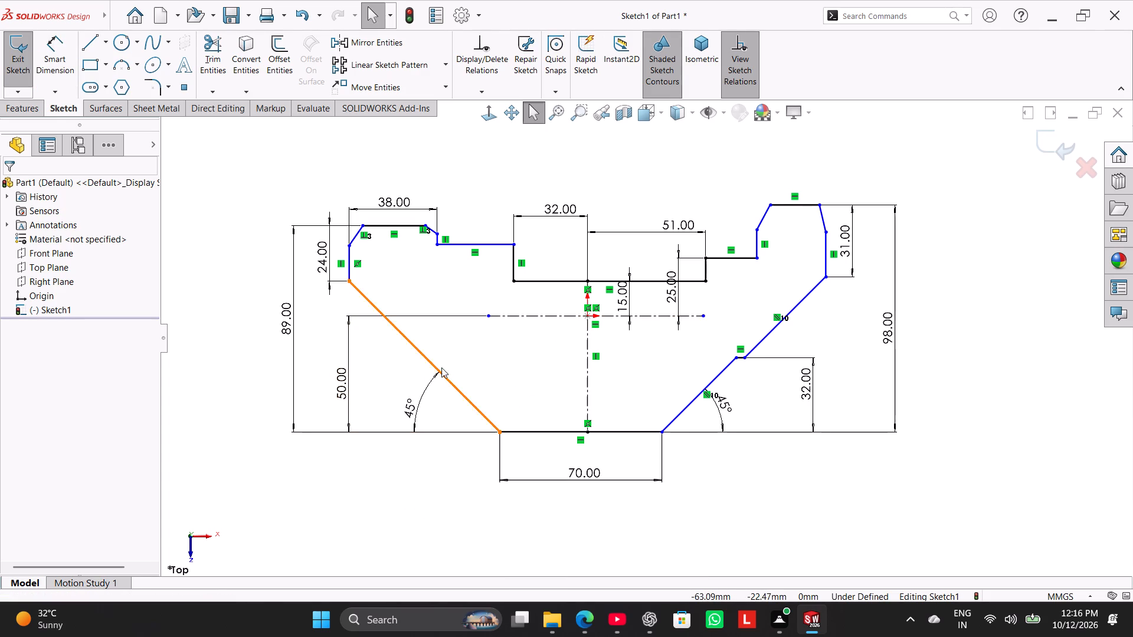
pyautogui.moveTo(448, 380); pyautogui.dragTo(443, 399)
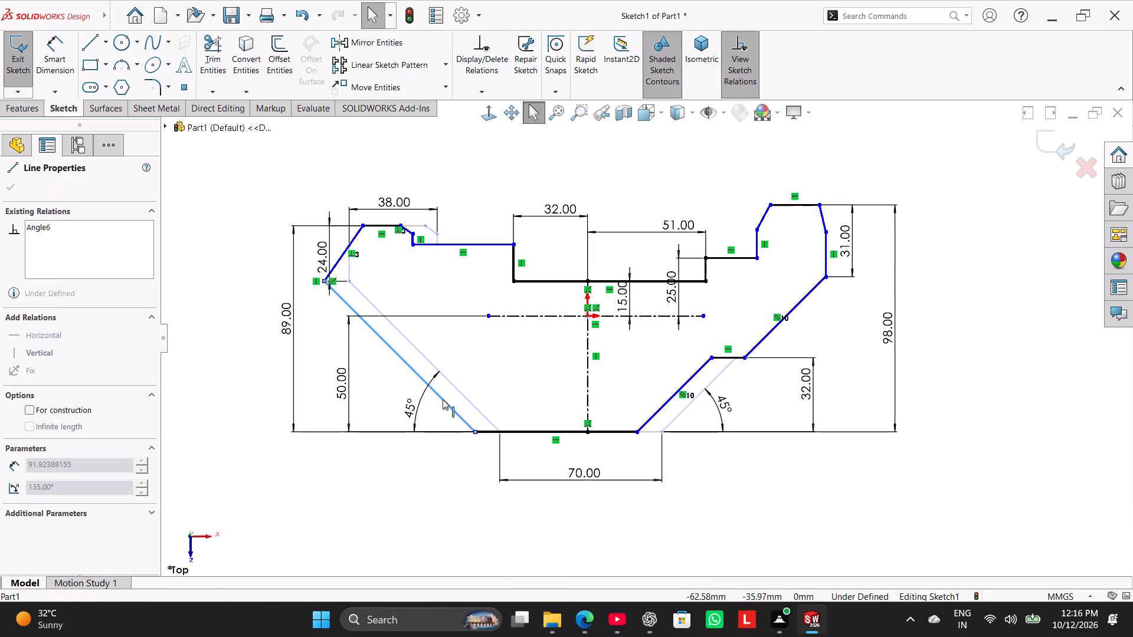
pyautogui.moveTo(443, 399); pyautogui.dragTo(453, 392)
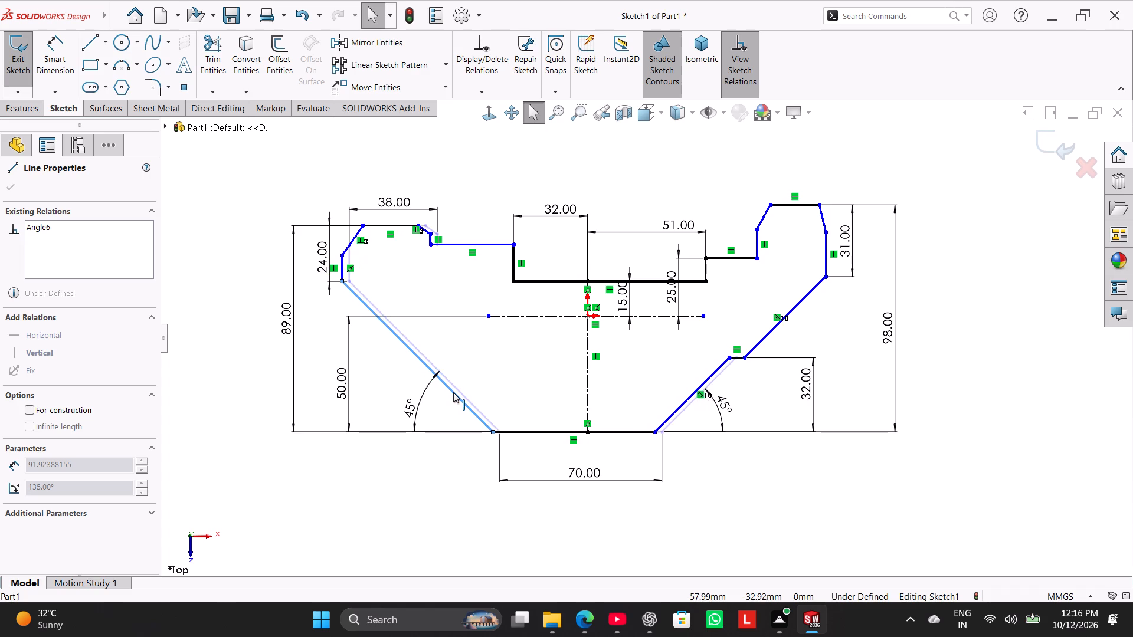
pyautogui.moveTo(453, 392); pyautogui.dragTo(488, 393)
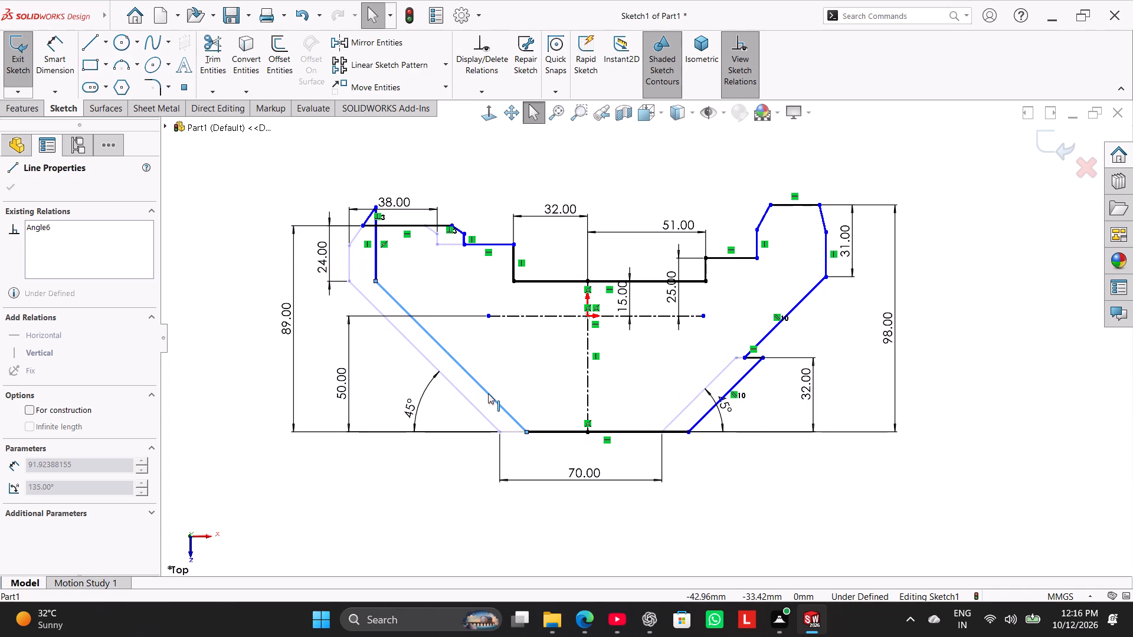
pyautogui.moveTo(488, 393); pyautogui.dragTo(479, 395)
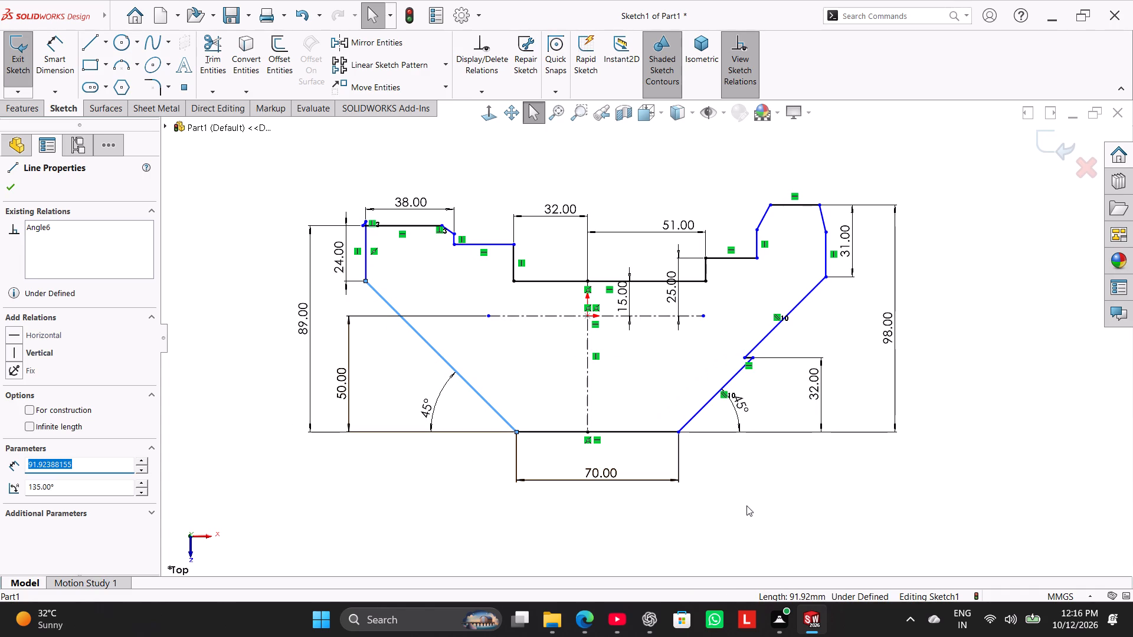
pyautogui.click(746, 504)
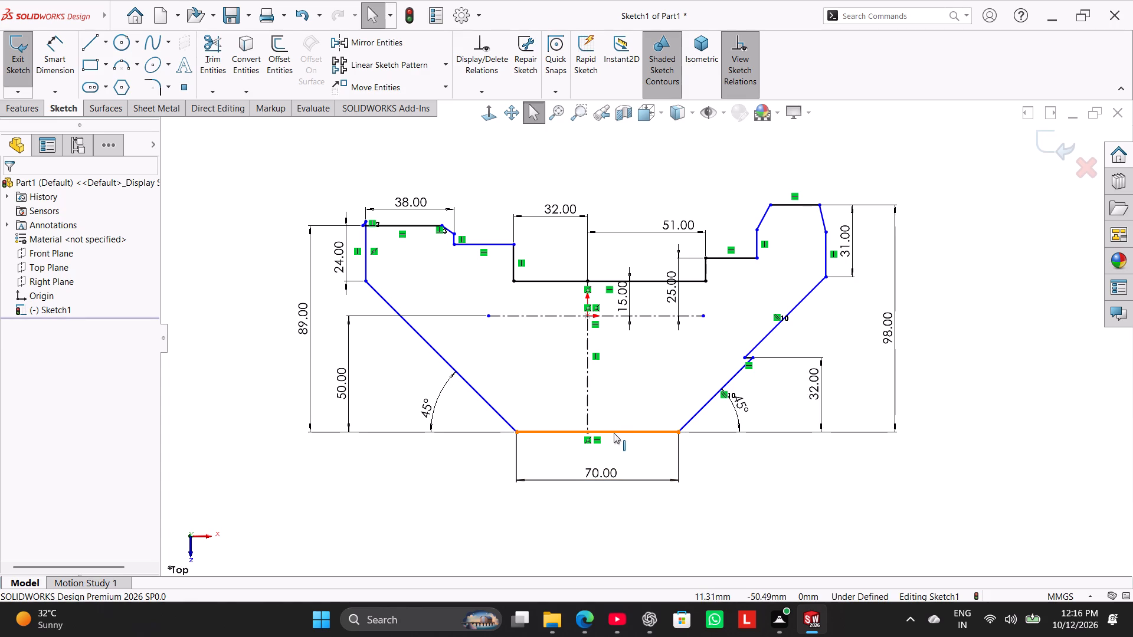
# Make the bottom edge's midpoint coincident with the lower end of the vertical centerline.
pyautogui.keyDown('ctrl'); pyautogui.click(596, 432); pyautogui.keyUp('ctrl')
pyautogui.keyDown('ctrl'); pyautogui.click(587, 434); pyautogui.keyUp('ctrl')
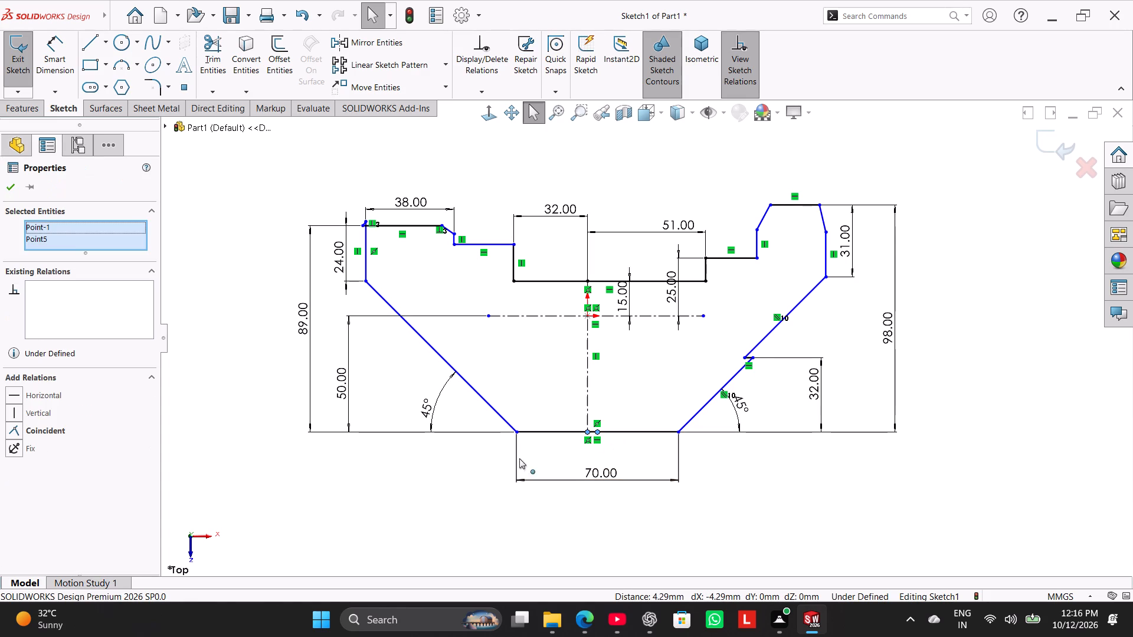
pyautogui.click(47, 434)
pyautogui.click(252, 491)
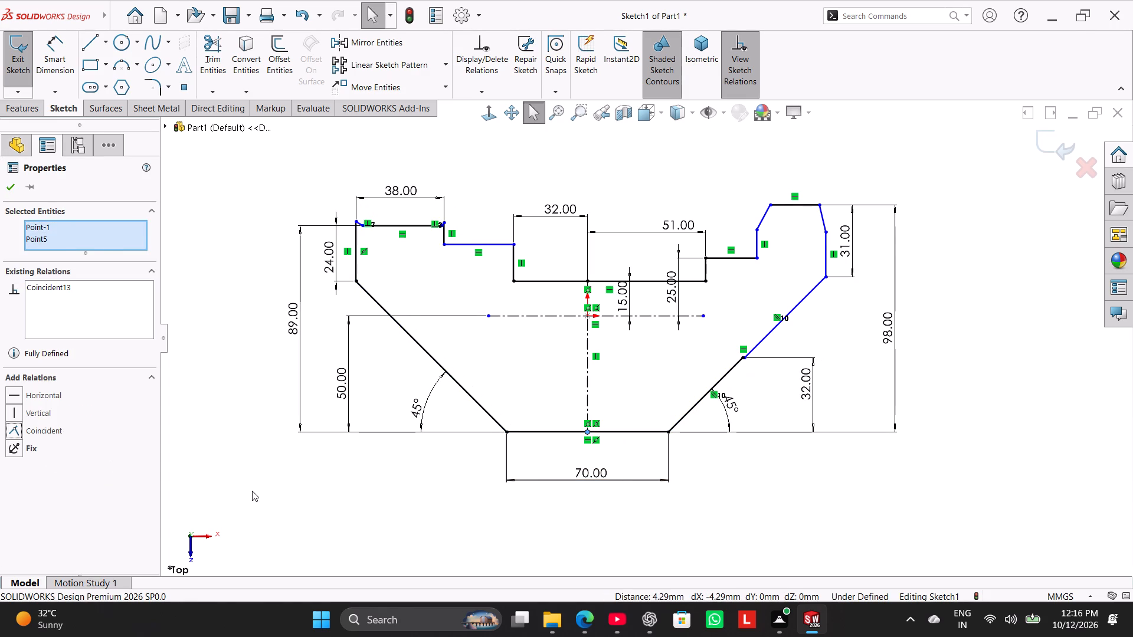
# Shift the upper part of the right slanted edge outward to widen the short horizontal step.
pyautogui.click(770, 329)
pyautogui.click(789, 440)
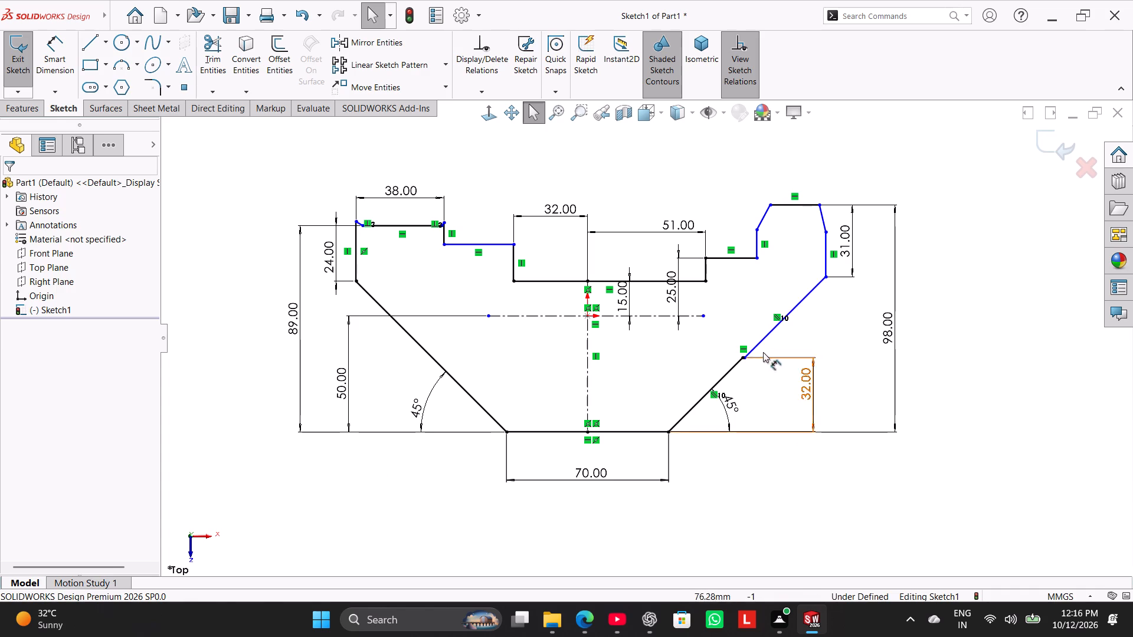
pyautogui.moveTo(763, 342); pyautogui.dragTo(776, 339)
pyautogui.click(778, 442)
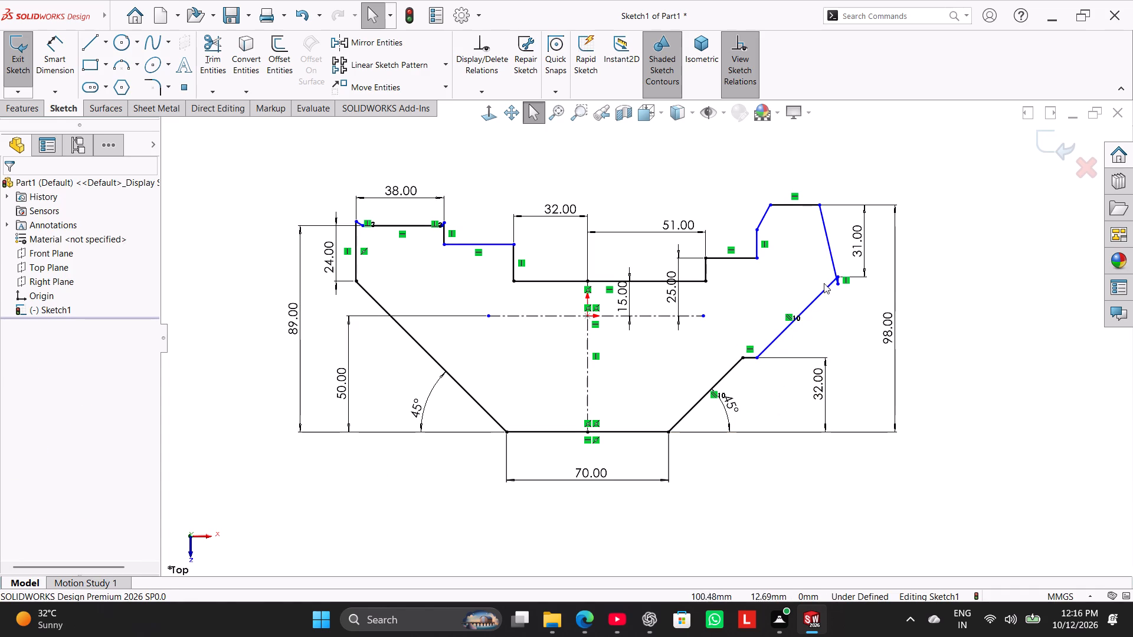
# Raise the upper end of the right lug's outer vertical edge so it stands above the slanted edge, adjusting the edge's sideways position.
pyautogui.moveTo(838, 284); pyautogui.dragTo(838, 251)
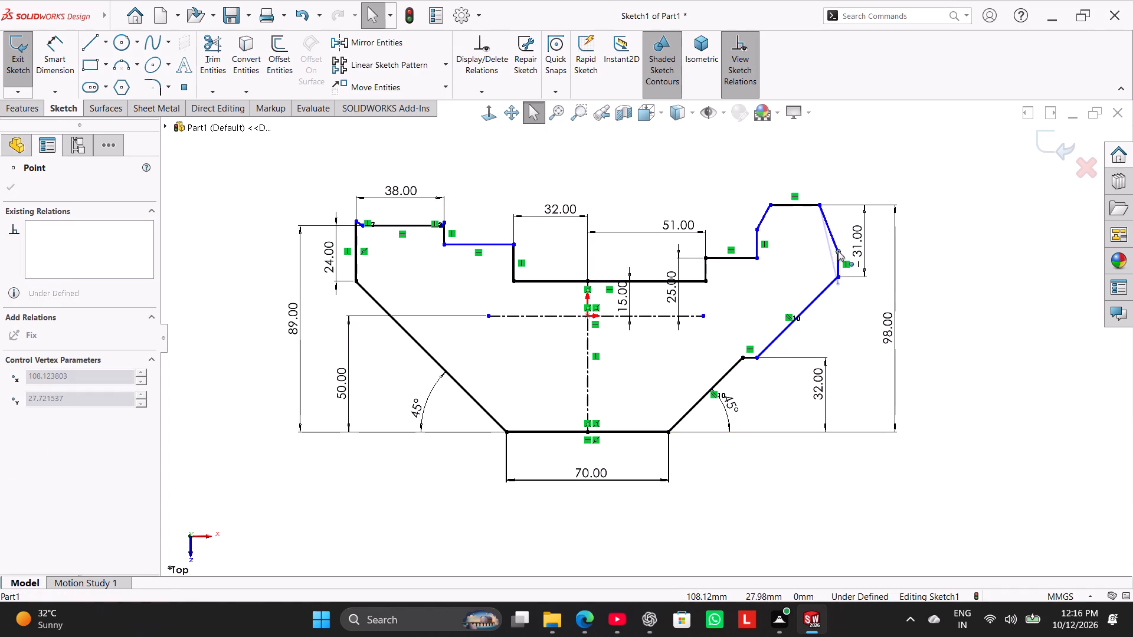
pyautogui.moveTo(838, 251); pyautogui.dragTo(838, 247)
pyautogui.click(803, 503)
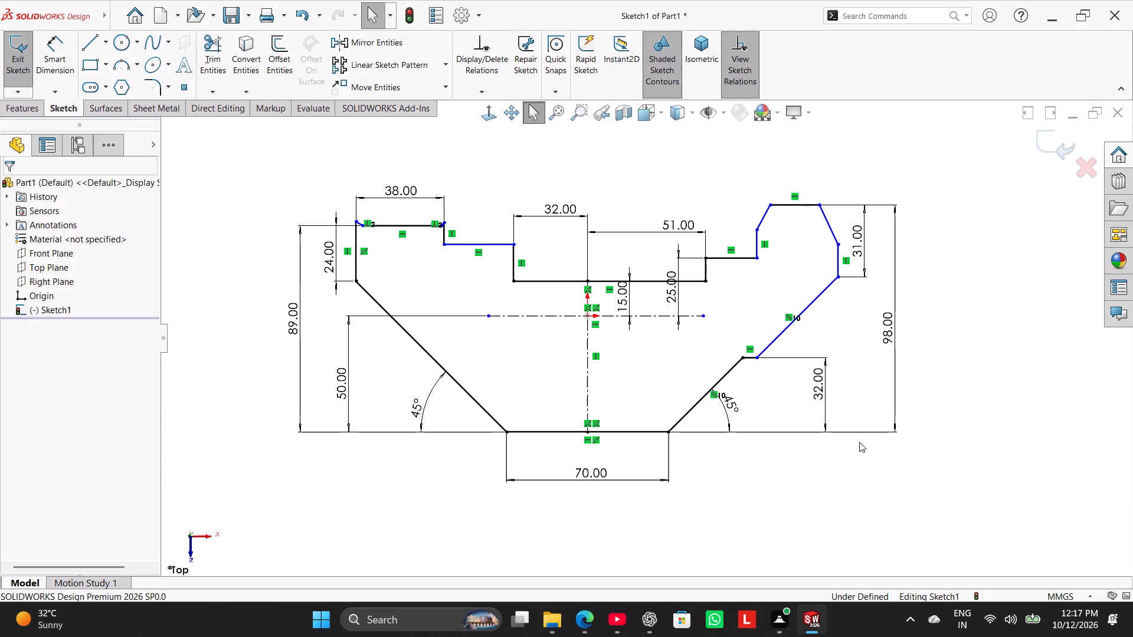
pyautogui.moveTo(836, 262); pyautogui.dragTo(857, 262)
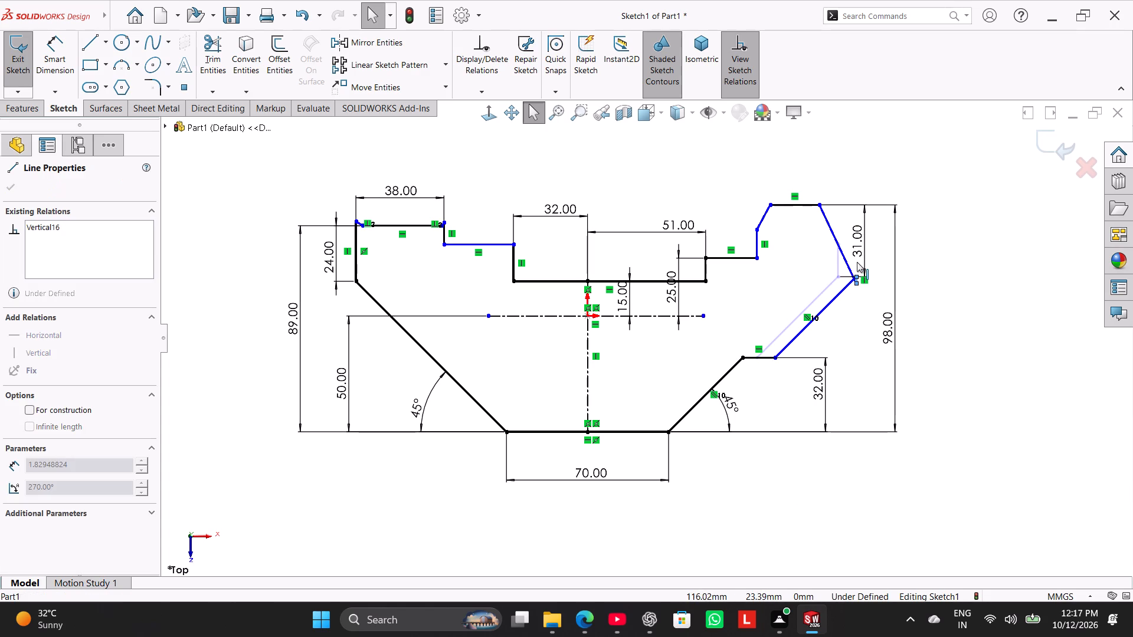
pyautogui.moveTo(857, 262); pyautogui.dragTo(836, 249)
pyautogui.moveTo(795, 489); pyautogui.dragTo(785, 487)
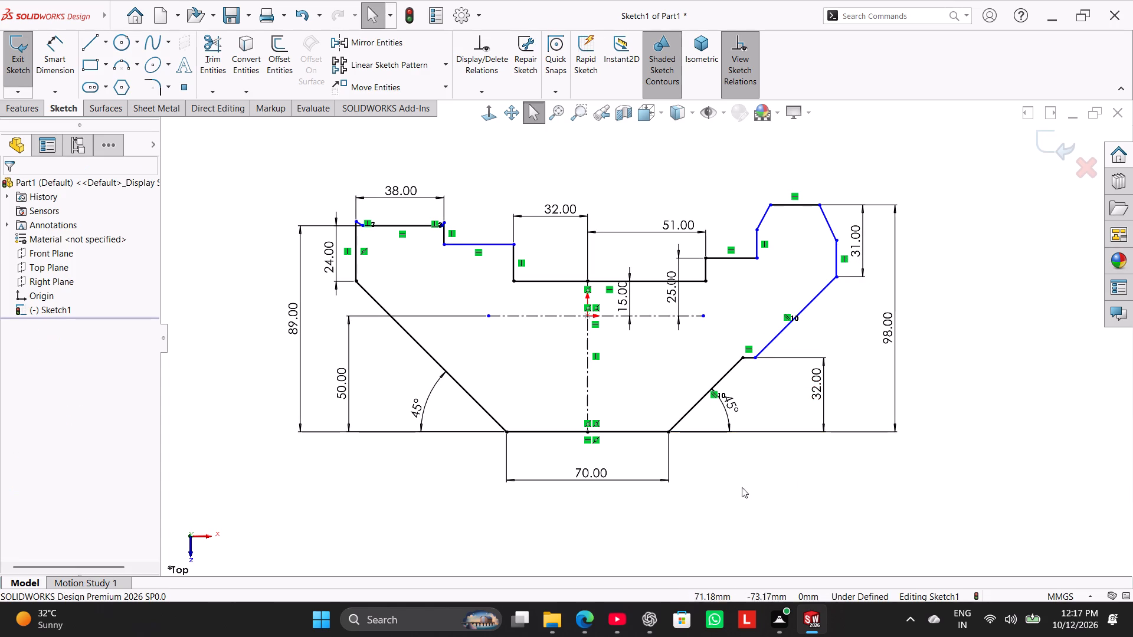
# Dimension the overall width between the left and right outer vertical edges as 210 mm.
pyautogui.click(60, 63)
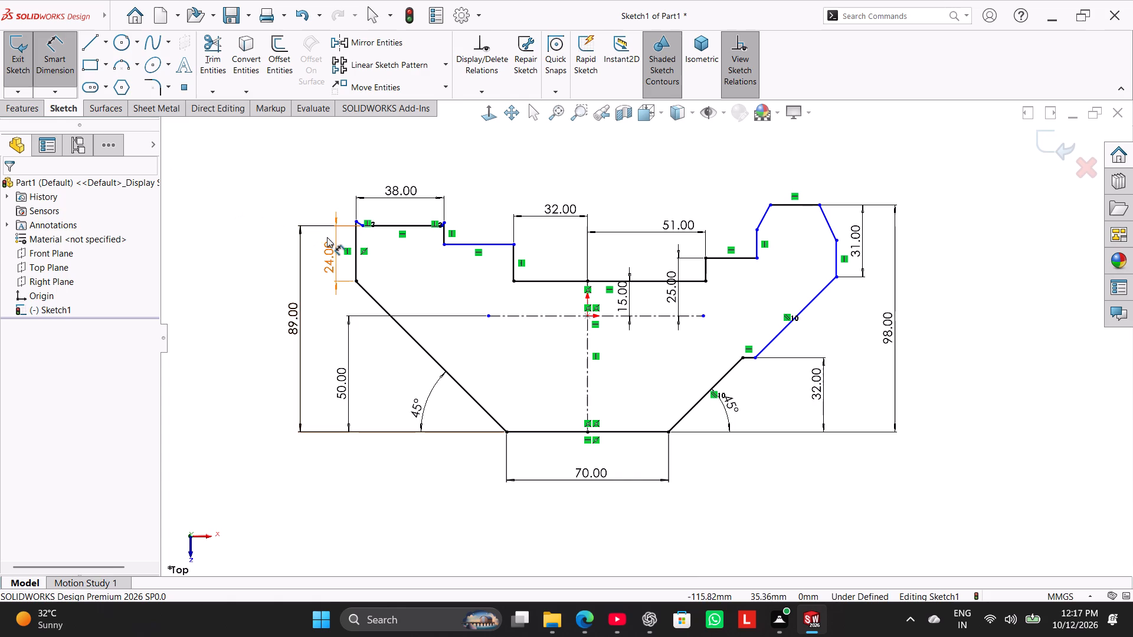
pyautogui.click(355, 246)
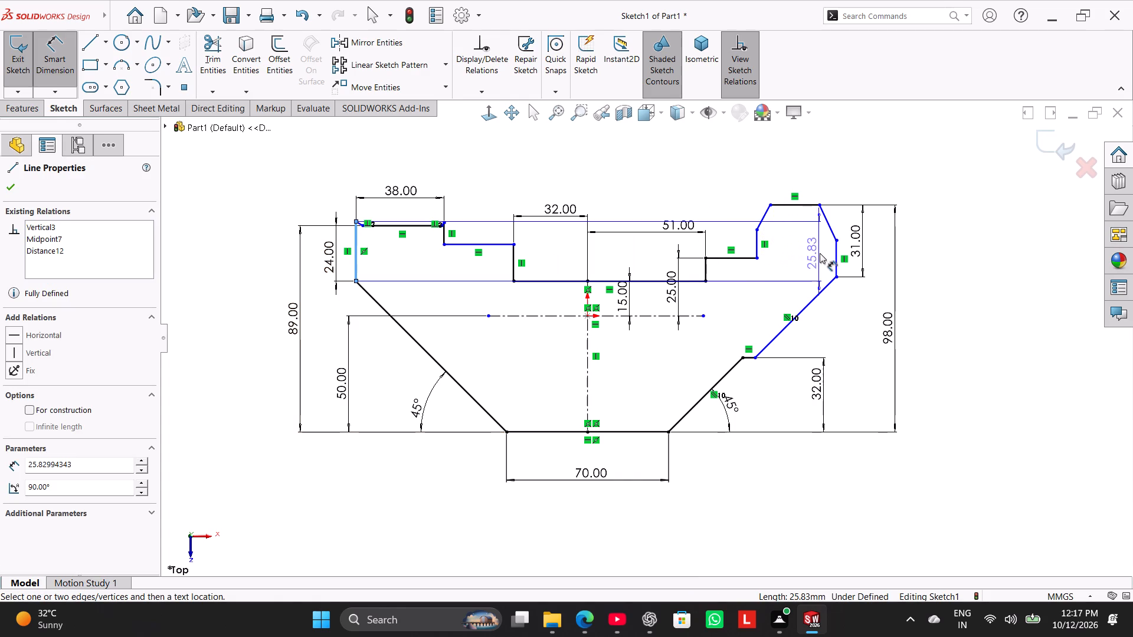
pyautogui.click(833, 255)
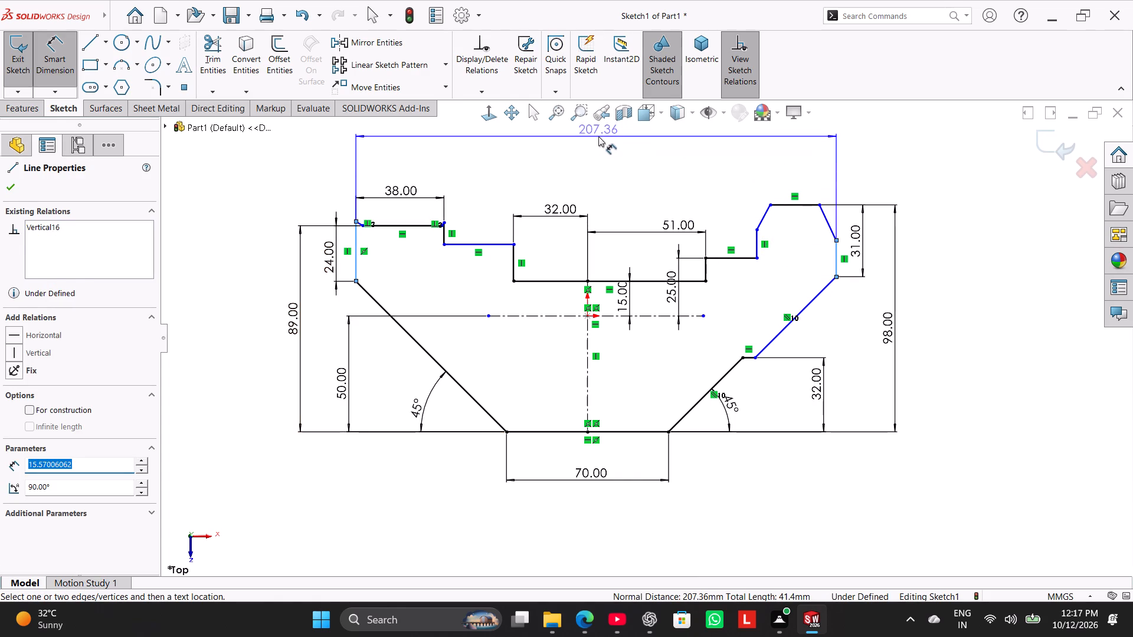
pyautogui.click(598, 136)
pyautogui.write('210')
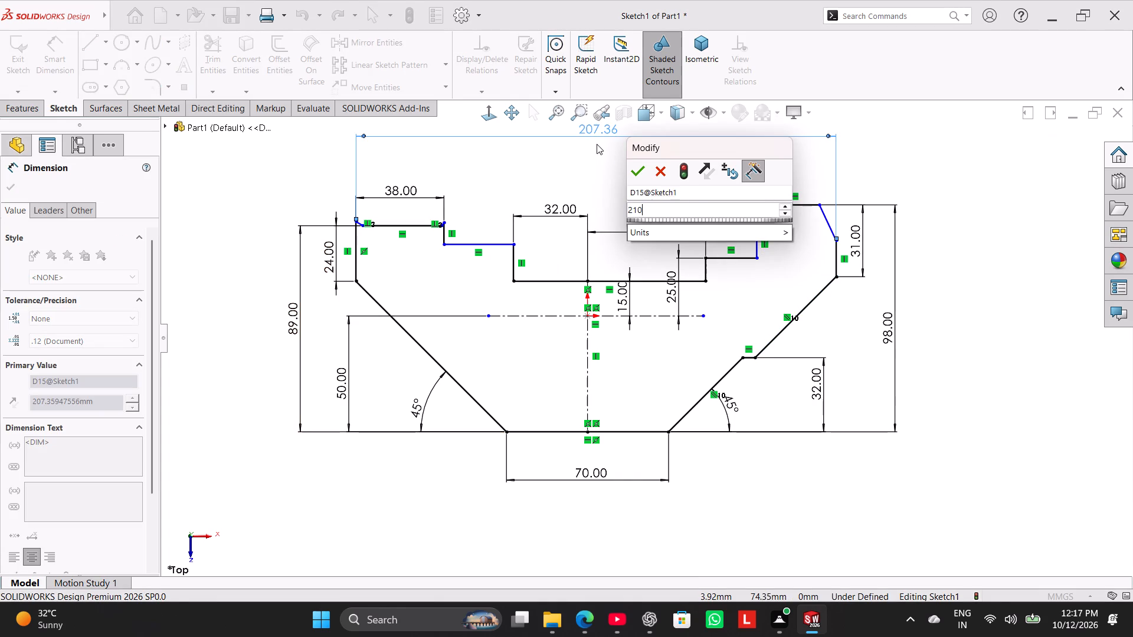
pyautogui.press('Return')
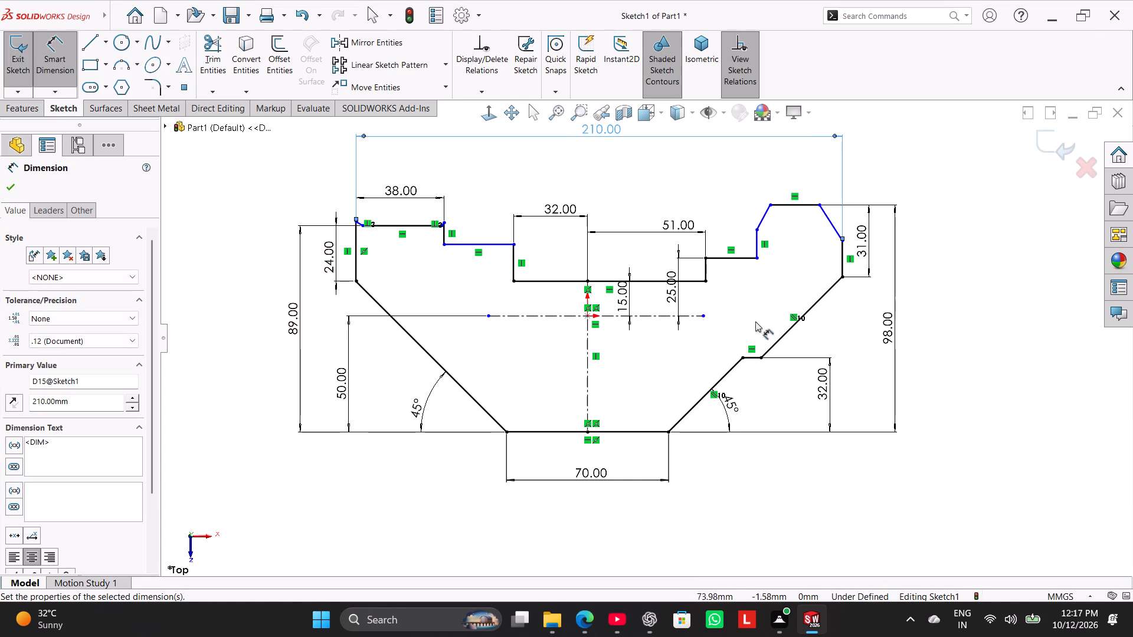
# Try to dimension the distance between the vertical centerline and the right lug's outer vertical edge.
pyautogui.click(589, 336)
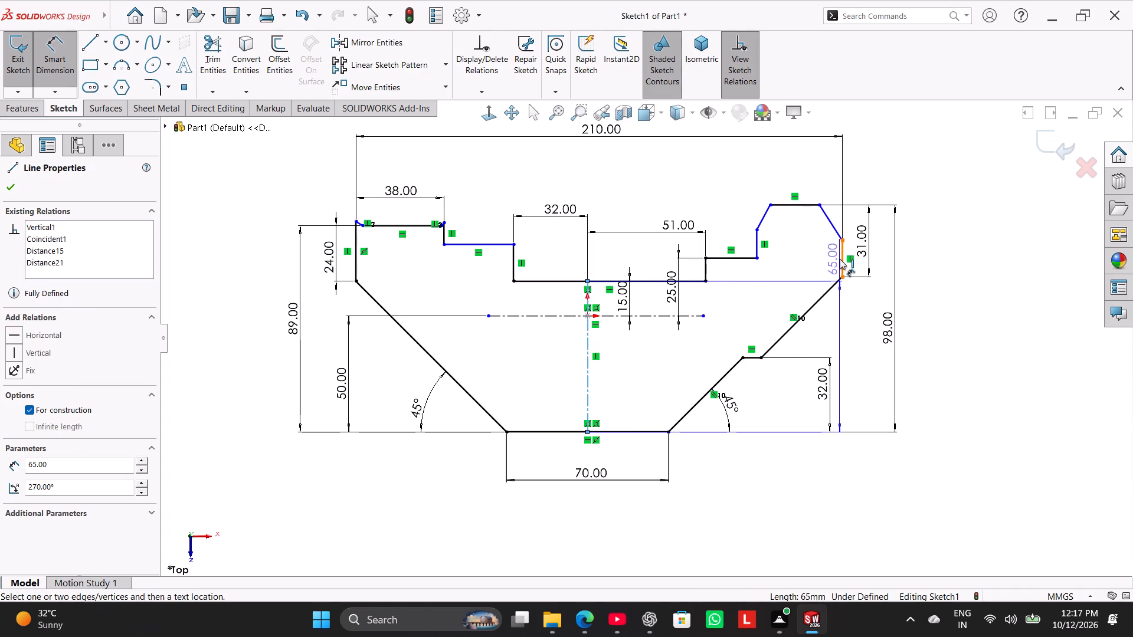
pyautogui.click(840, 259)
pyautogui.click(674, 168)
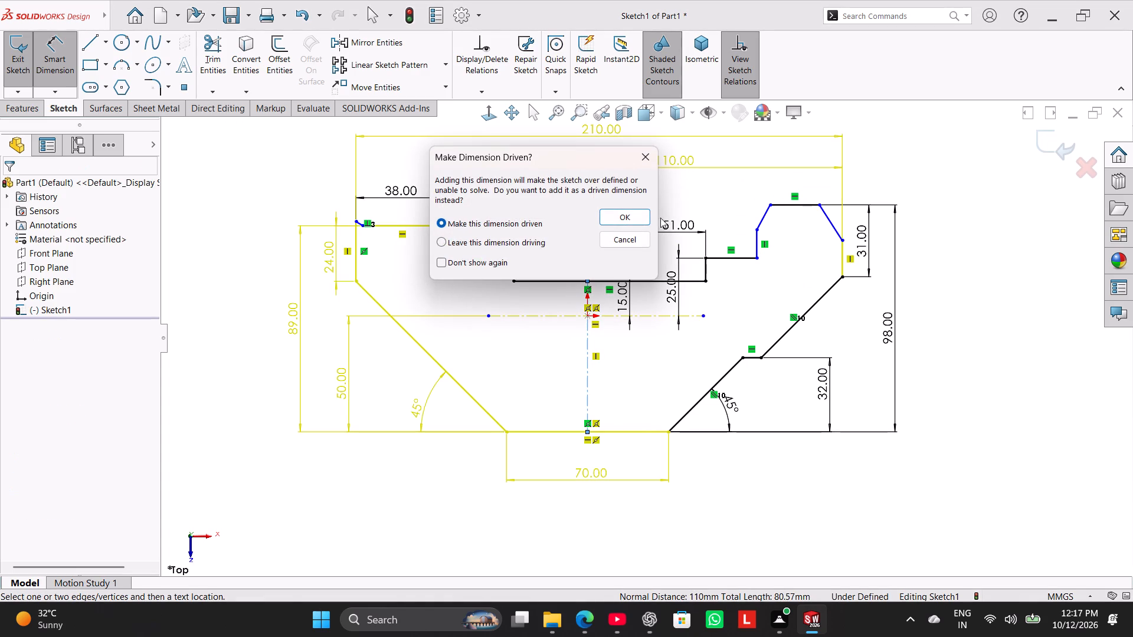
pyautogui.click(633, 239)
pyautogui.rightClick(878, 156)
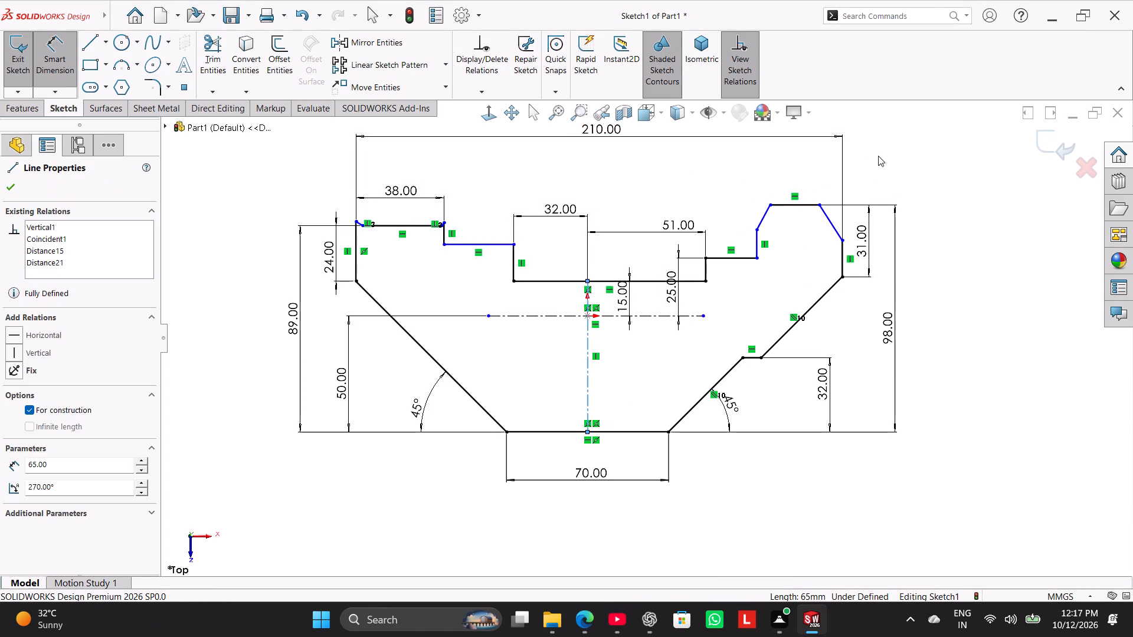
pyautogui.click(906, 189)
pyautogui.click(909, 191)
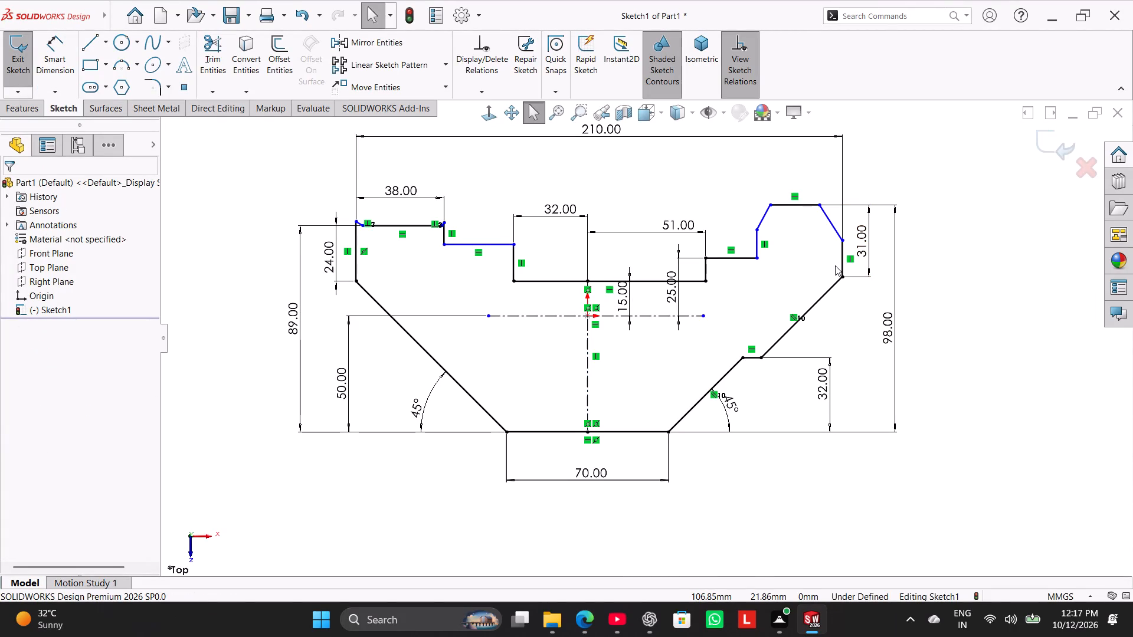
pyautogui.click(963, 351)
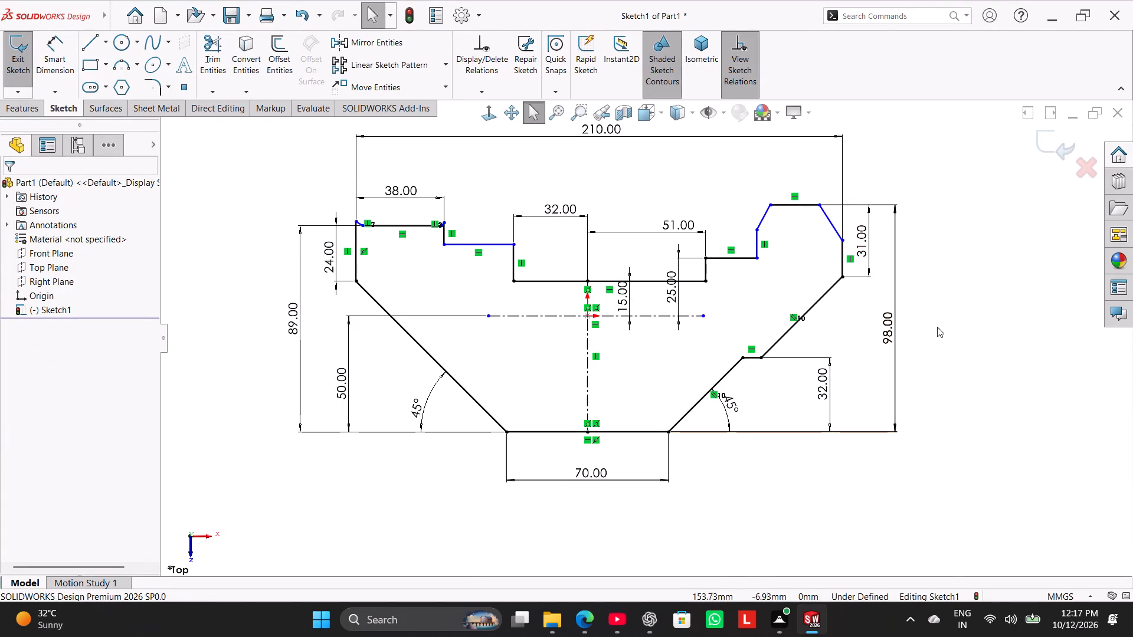
# Move the left end of the left lug's top edge slightly inward to lengthen the bevel at that corner.
pyautogui.moveTo(391, 225); pyautogui.dragTo(398, 245)
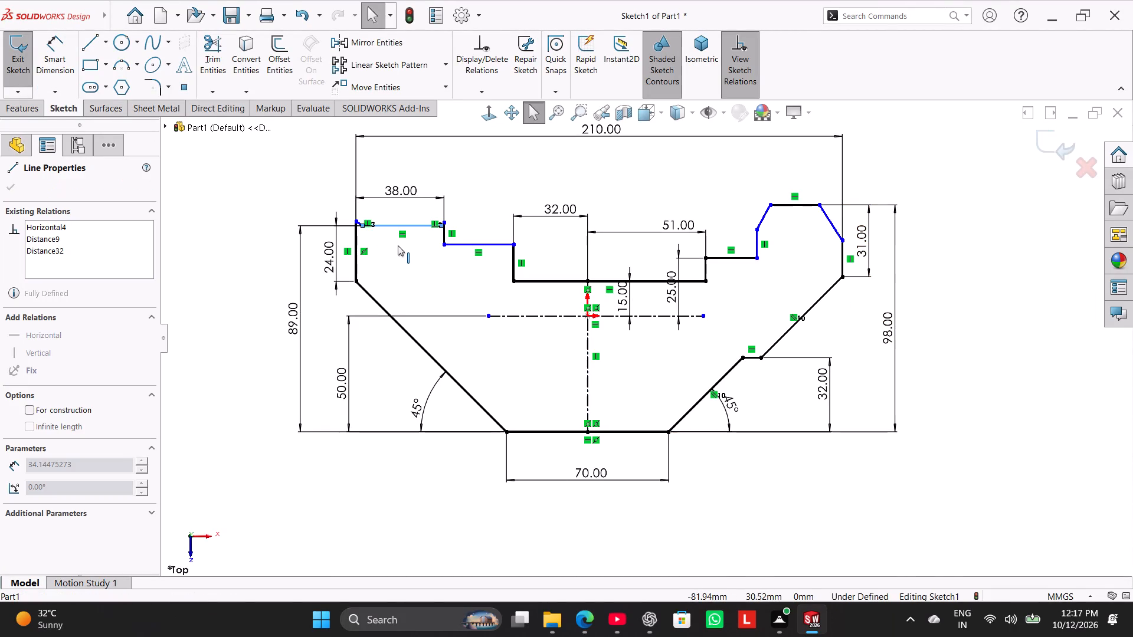
pyautogui.moveTo(398, 245); pyautogui.dragTo(398, 247)
pyautogui.click(218, 403)
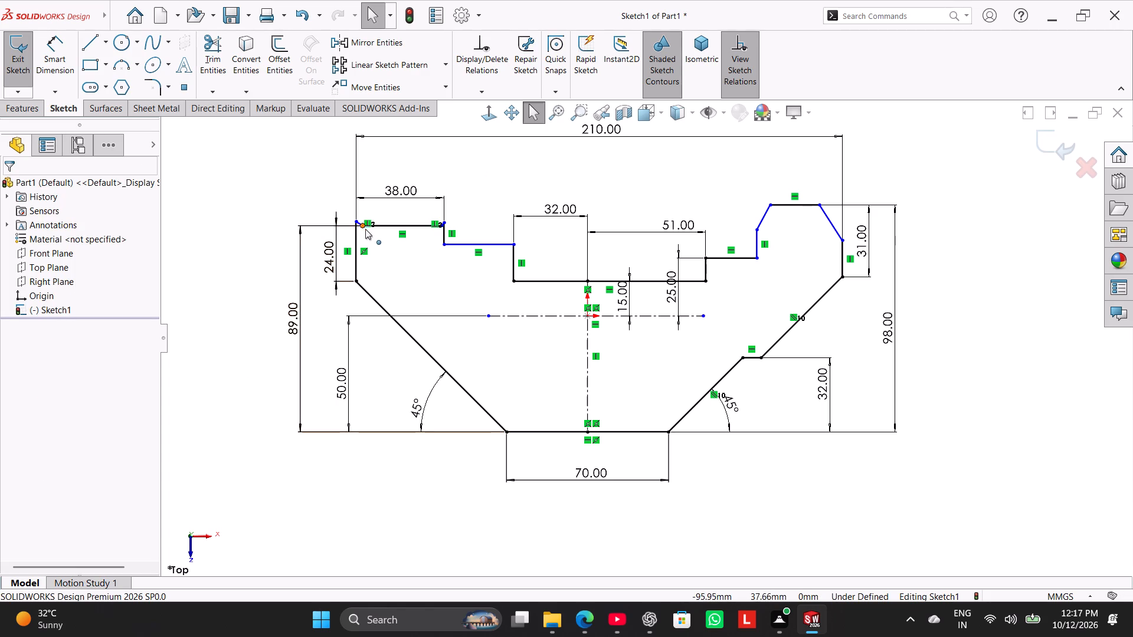
pyautogui.moveTo(362, 226); pyautogui.dragTo(368, 212)
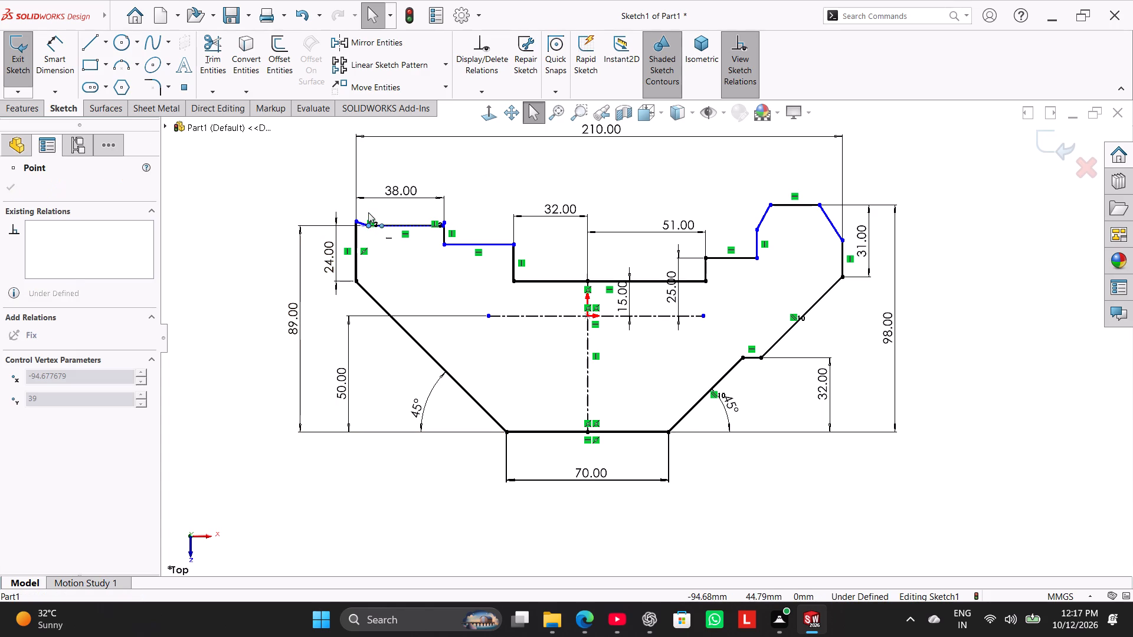
pyautogui.moveTo(368, 212); pyautogui.dragTo(368, 196)
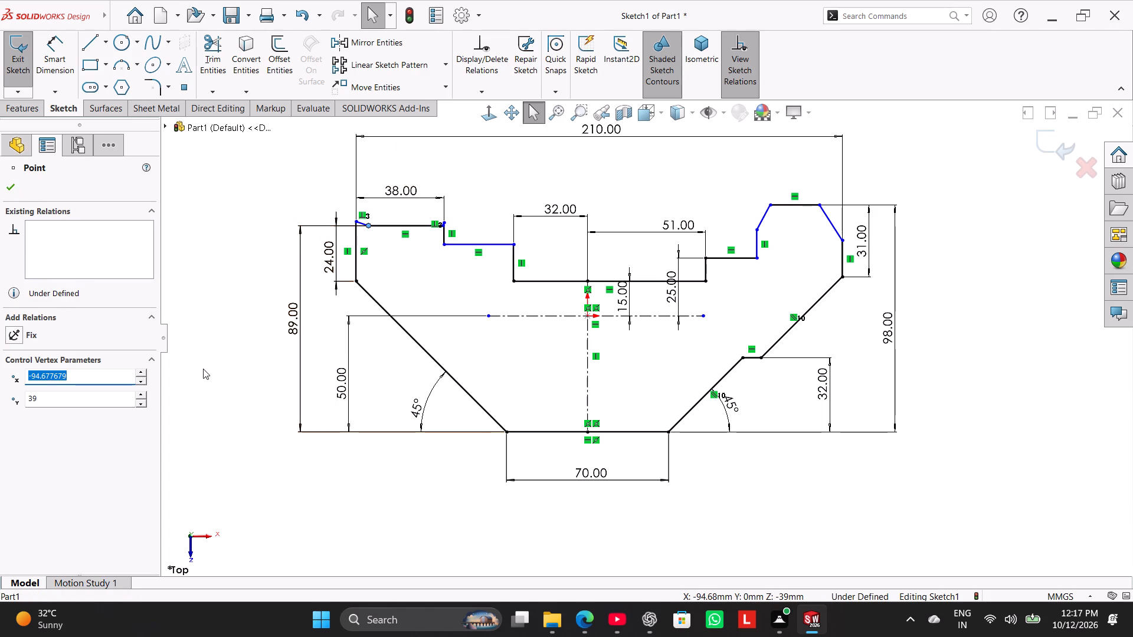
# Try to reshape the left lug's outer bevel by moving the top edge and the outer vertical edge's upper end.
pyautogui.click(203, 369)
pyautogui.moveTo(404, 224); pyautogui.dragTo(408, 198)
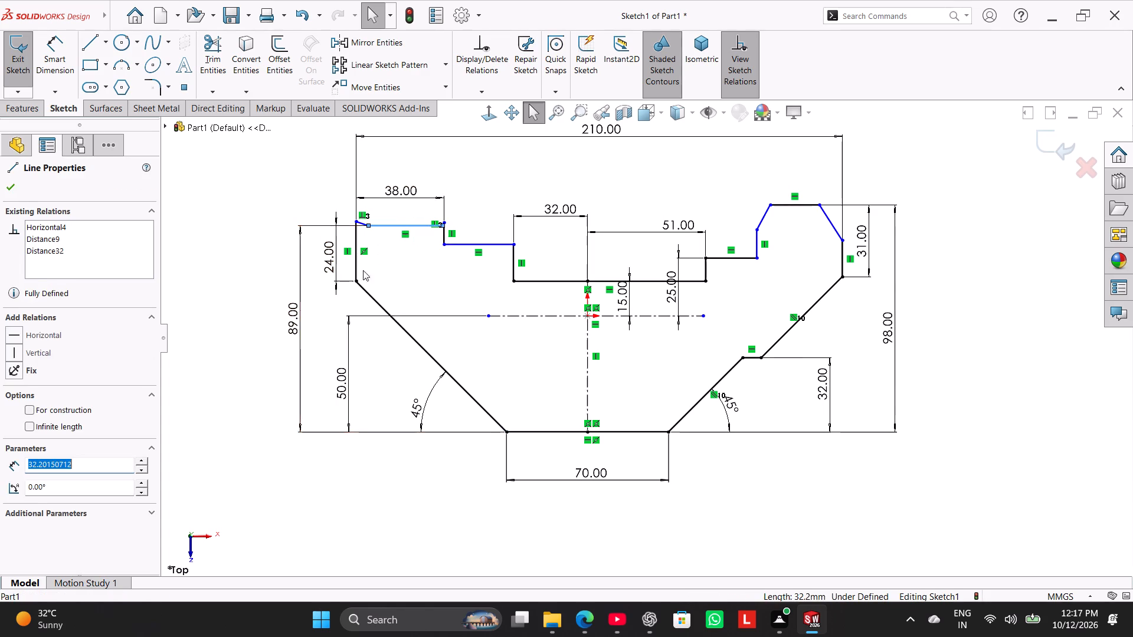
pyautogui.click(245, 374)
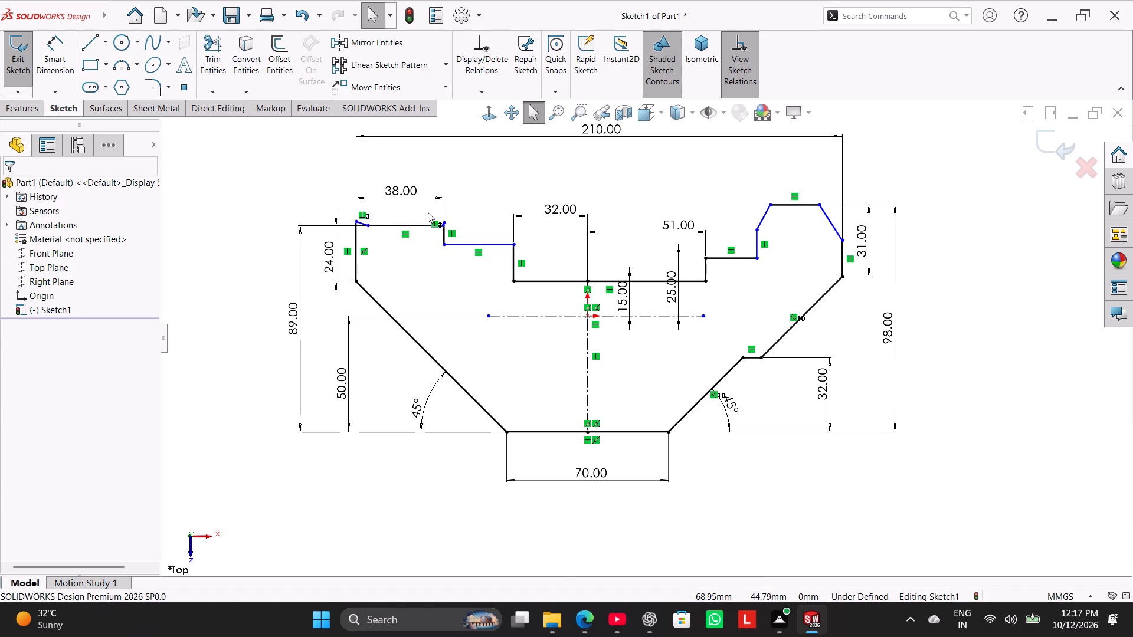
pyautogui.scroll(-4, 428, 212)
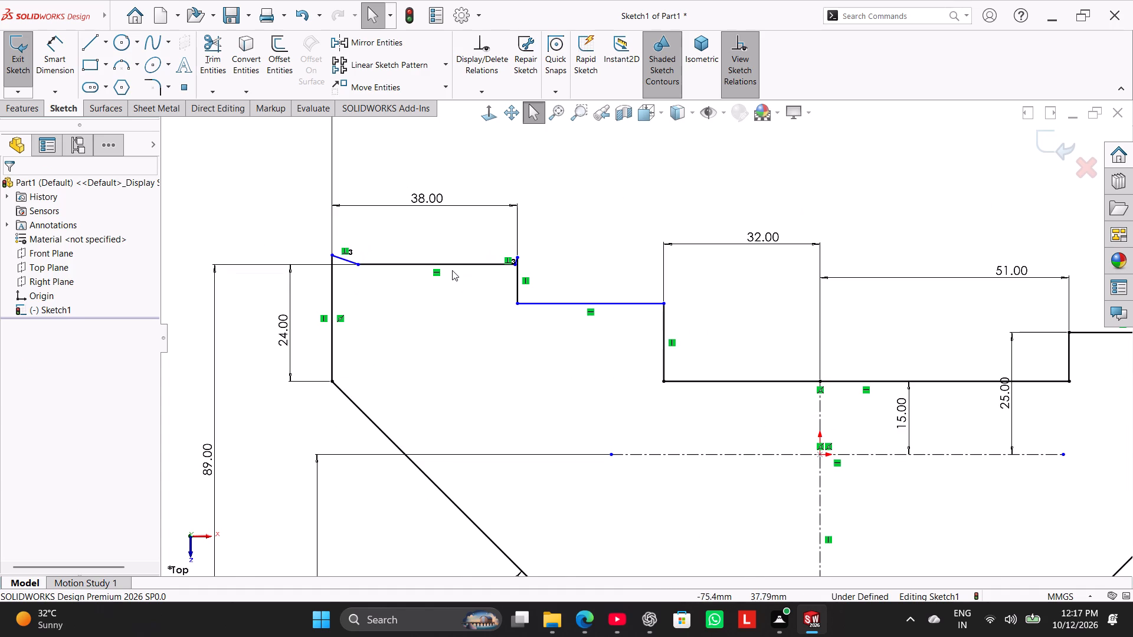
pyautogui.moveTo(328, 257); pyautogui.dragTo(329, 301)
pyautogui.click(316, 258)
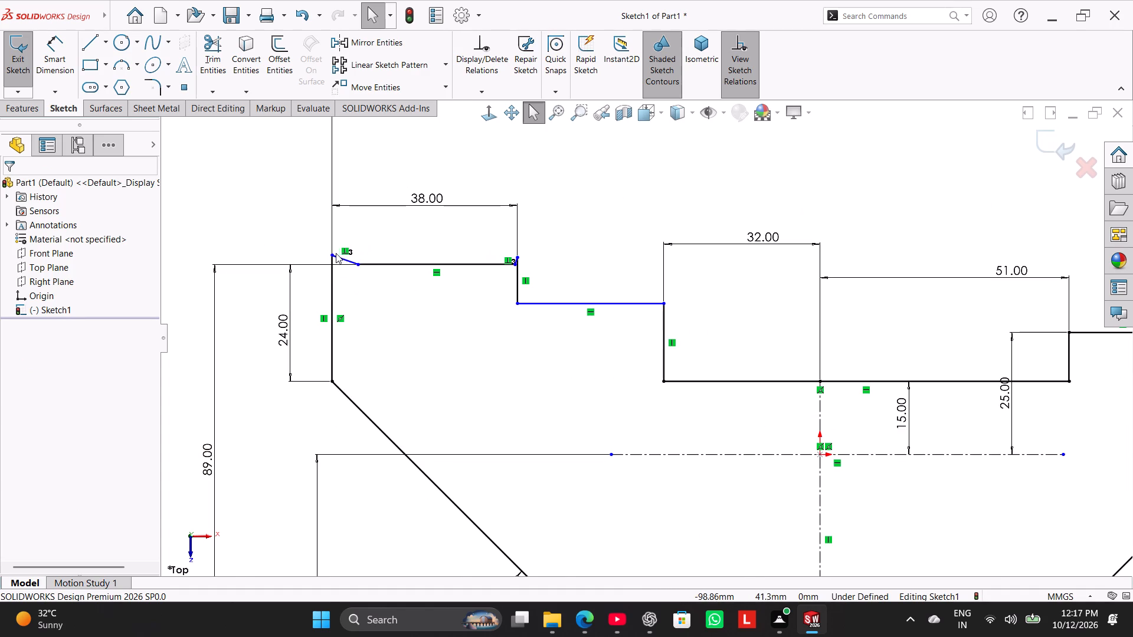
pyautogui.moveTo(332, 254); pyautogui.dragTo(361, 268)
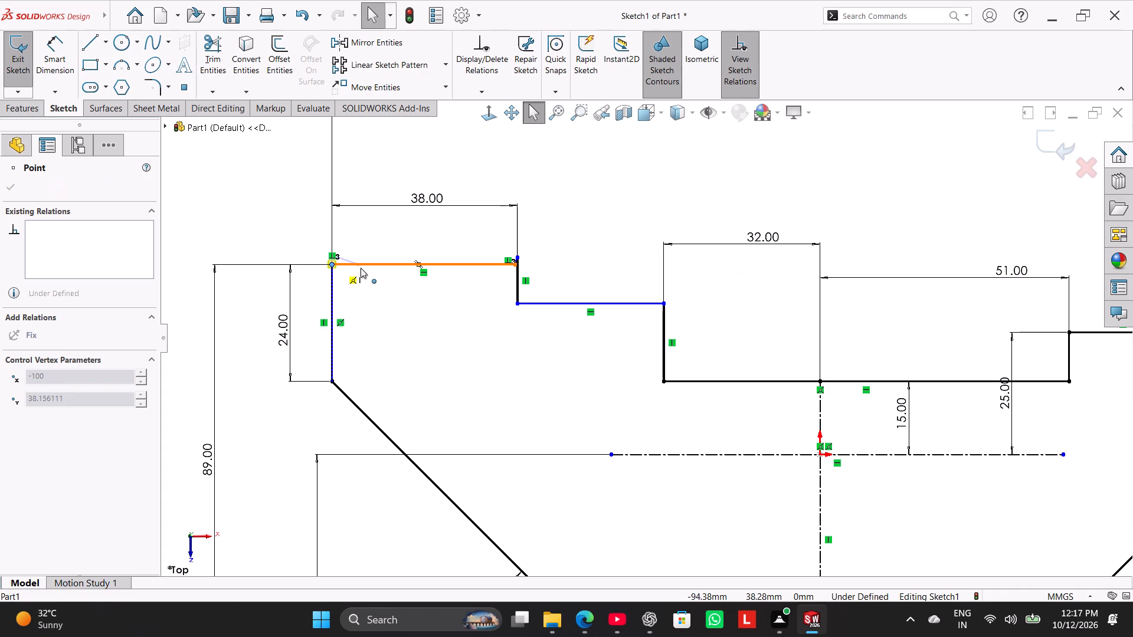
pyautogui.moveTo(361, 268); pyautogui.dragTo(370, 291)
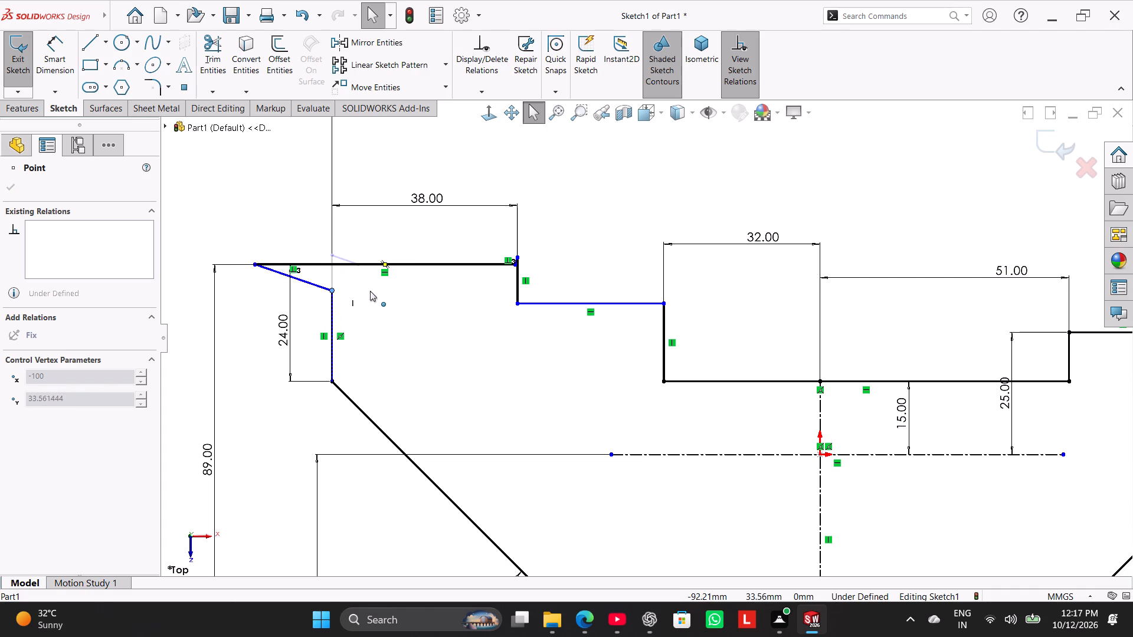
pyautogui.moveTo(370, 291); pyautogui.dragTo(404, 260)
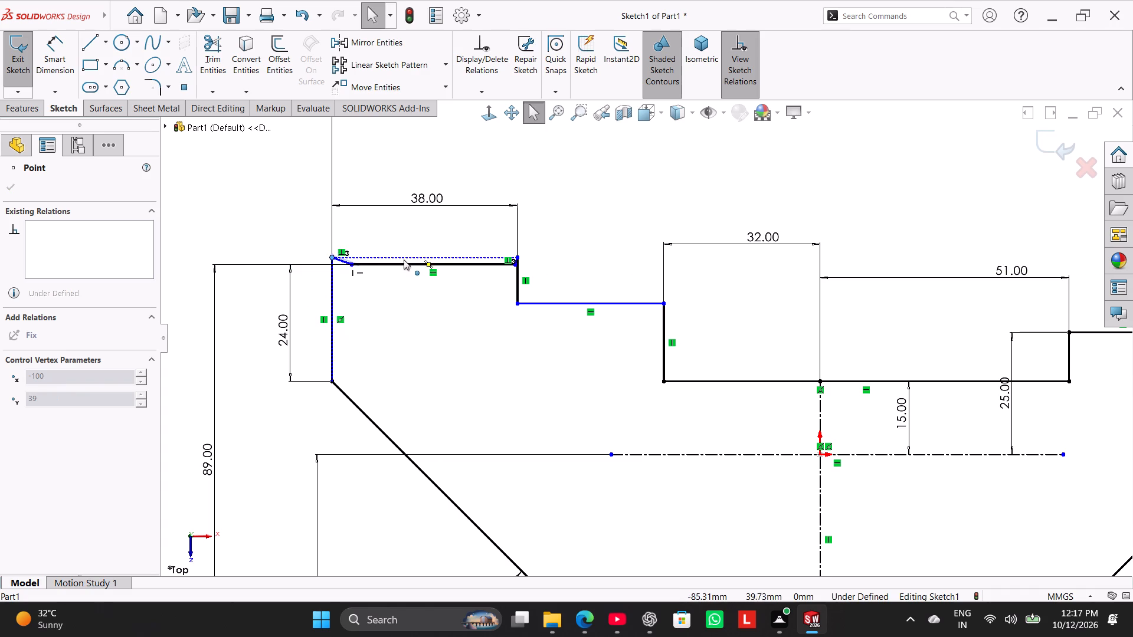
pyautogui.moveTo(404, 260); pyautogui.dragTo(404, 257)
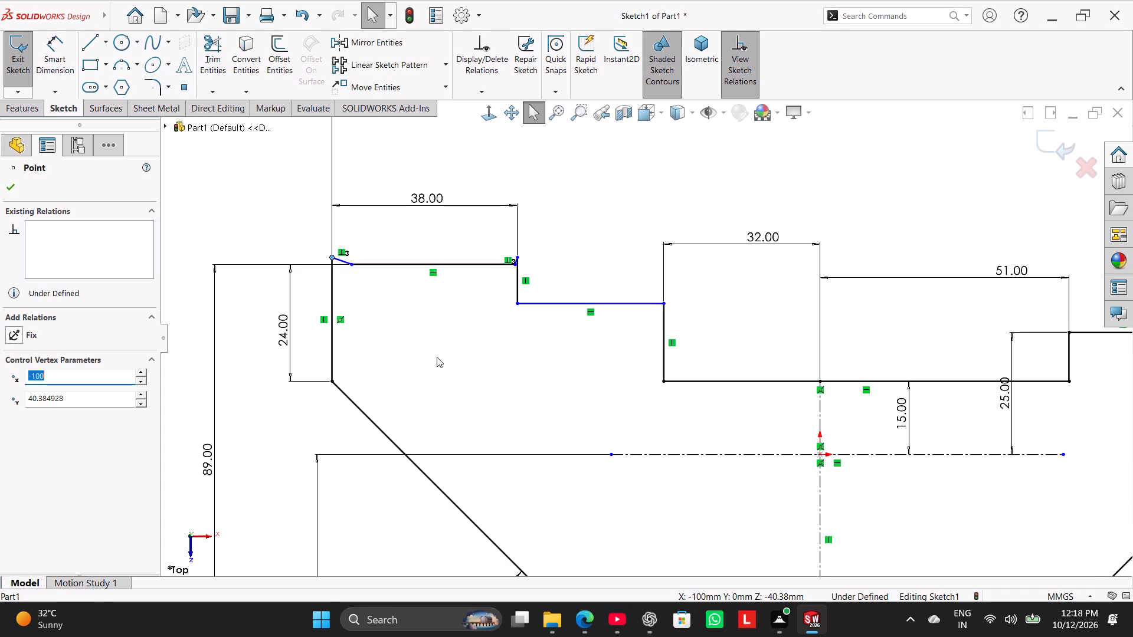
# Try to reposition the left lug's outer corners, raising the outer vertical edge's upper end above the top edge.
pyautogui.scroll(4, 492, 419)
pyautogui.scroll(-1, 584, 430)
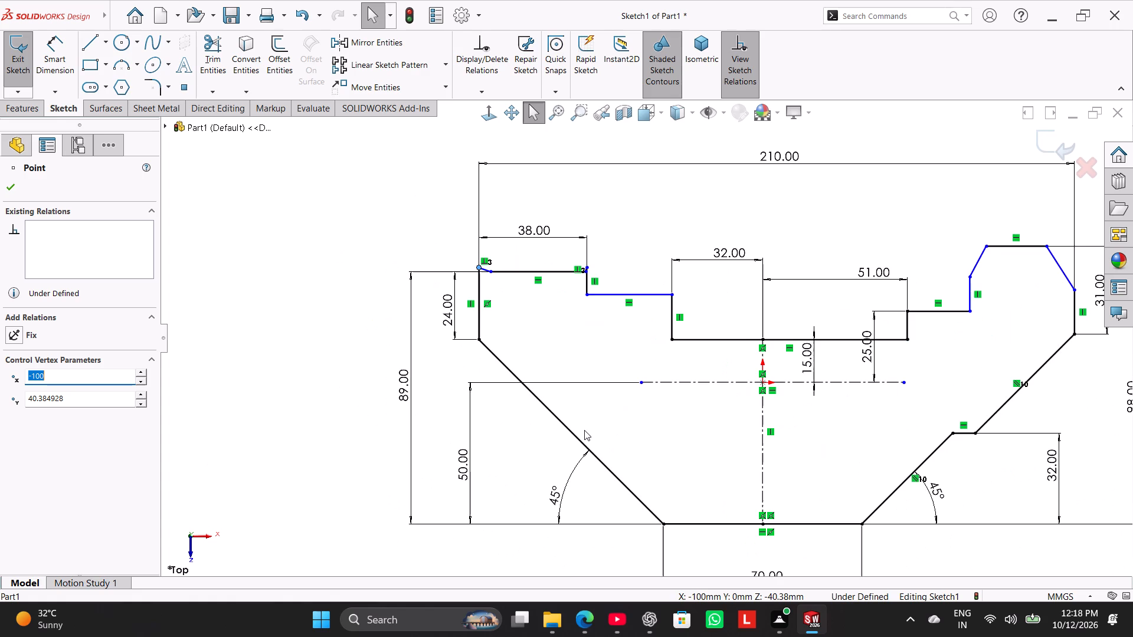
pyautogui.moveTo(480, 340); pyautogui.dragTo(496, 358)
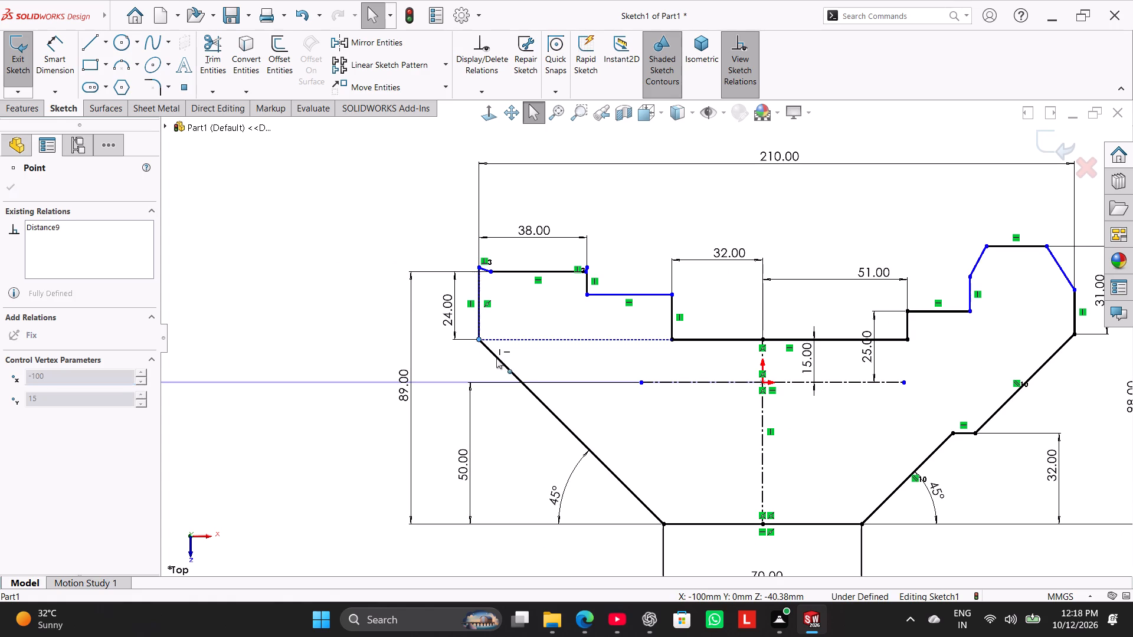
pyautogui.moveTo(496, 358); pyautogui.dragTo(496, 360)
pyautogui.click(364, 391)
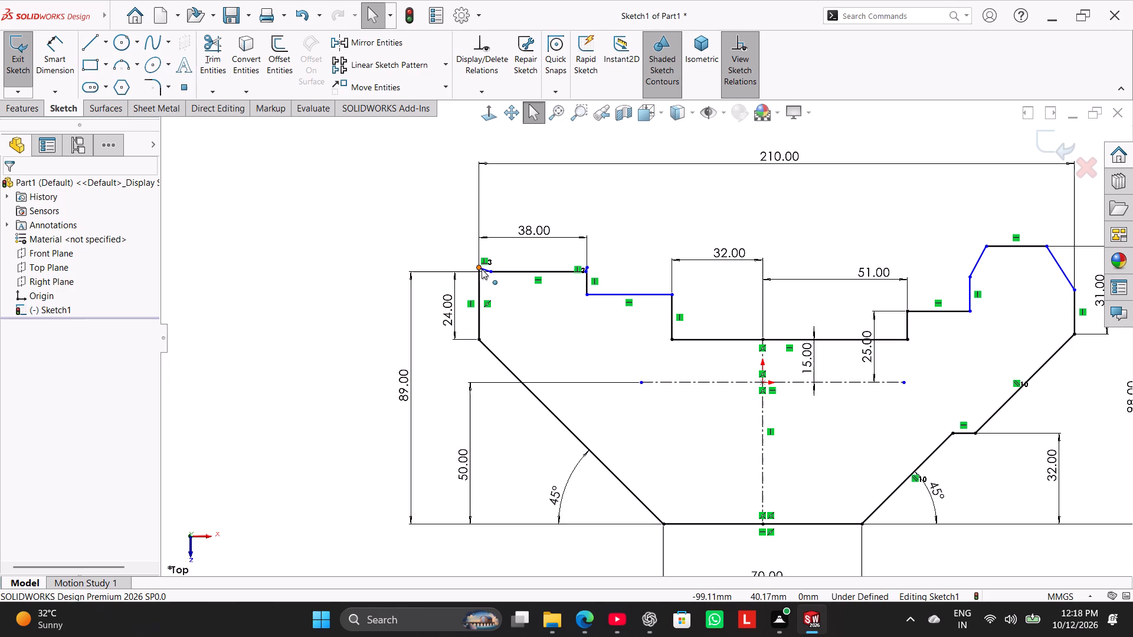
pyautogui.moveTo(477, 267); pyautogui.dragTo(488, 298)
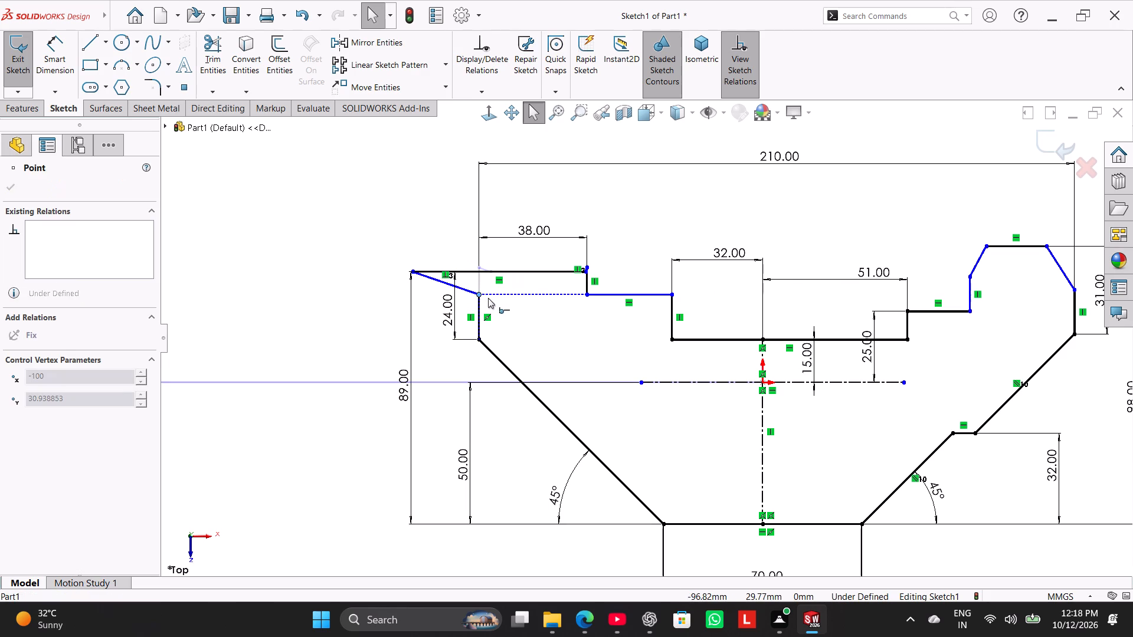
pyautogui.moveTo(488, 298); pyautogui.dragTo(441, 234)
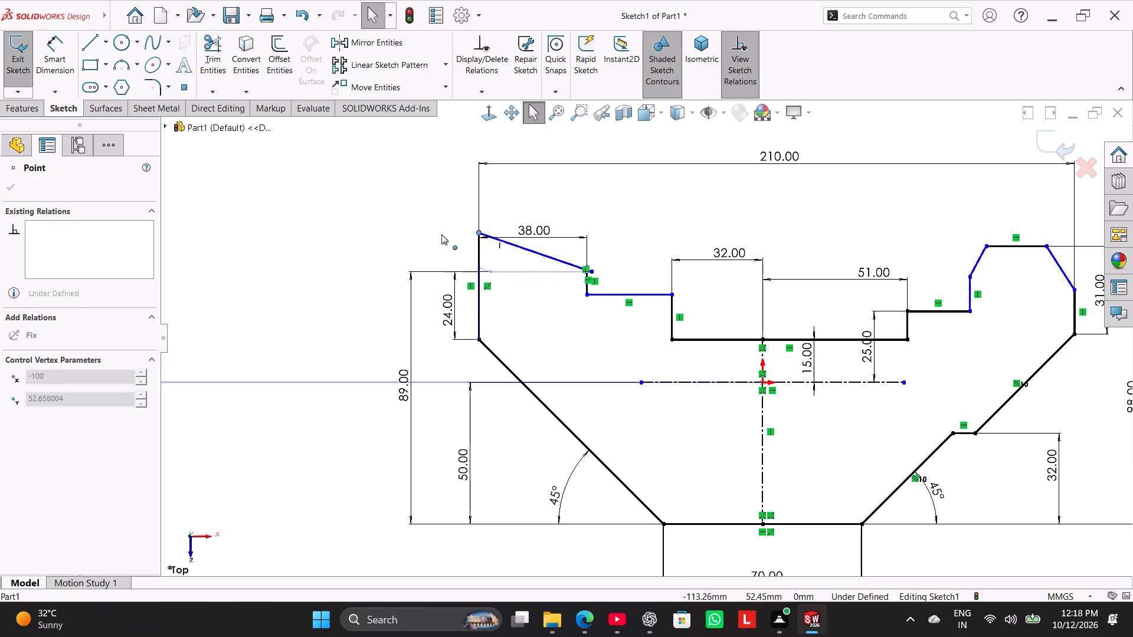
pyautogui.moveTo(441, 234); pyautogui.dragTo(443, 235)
# Delete the slanted line joining the left lug's outer vertical edge to its top edge.
pyautogui.rightClick(499, 241)
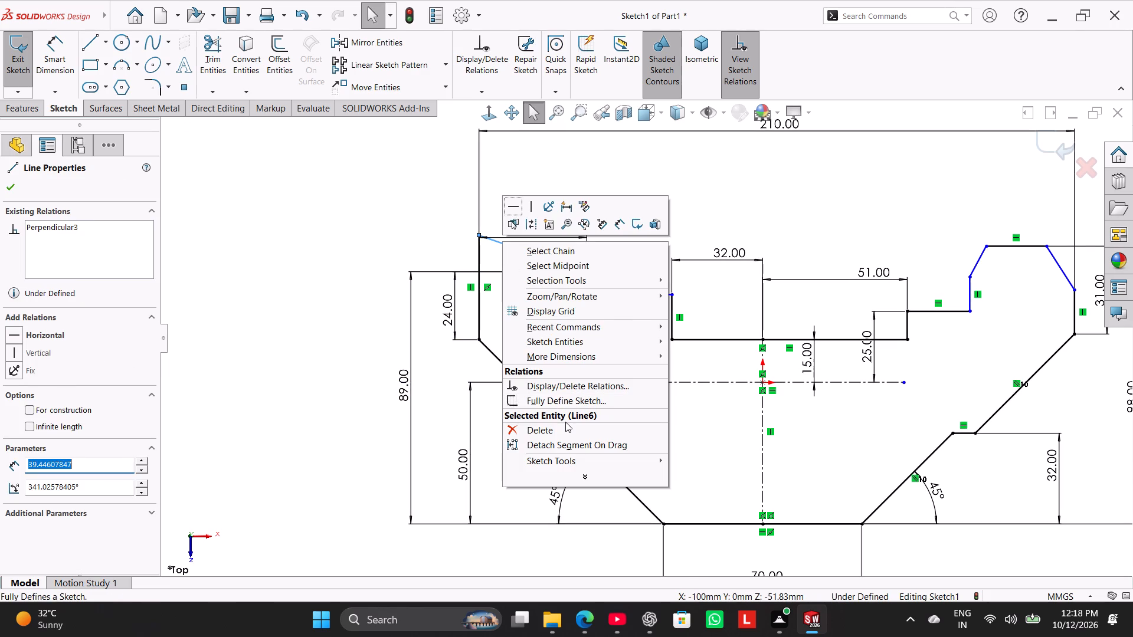
pyautogui.click(567, 426)
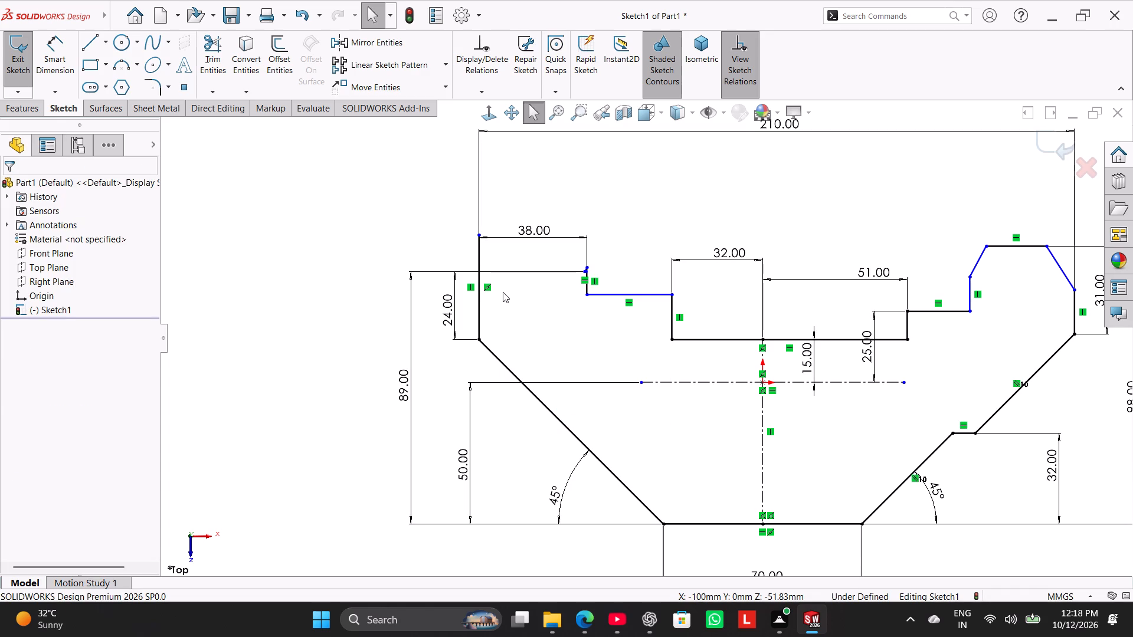
# Extend the left lug's top edge outward to about X -95 mm and lower the outer vertical edge's upper end below it.
pyautogui.moveTo(584, 272); pyautogui.dragTo(559, 244)
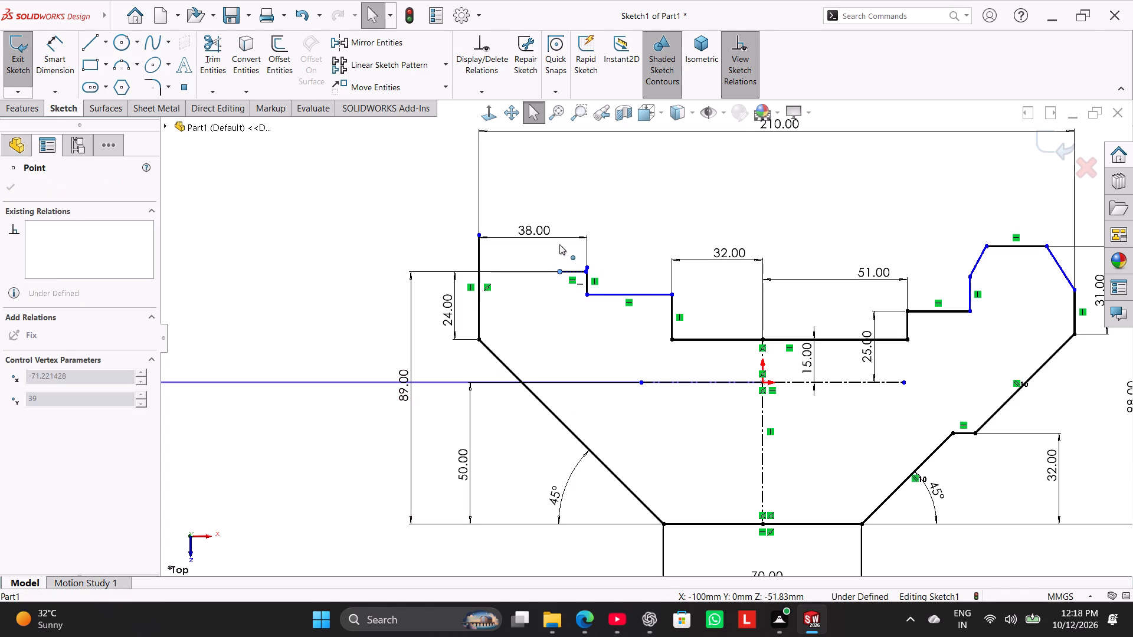
pyautogui.moveTo(559, 244); pyautogui.dragTo(521, 275)
pyautogui.click(395, 229)
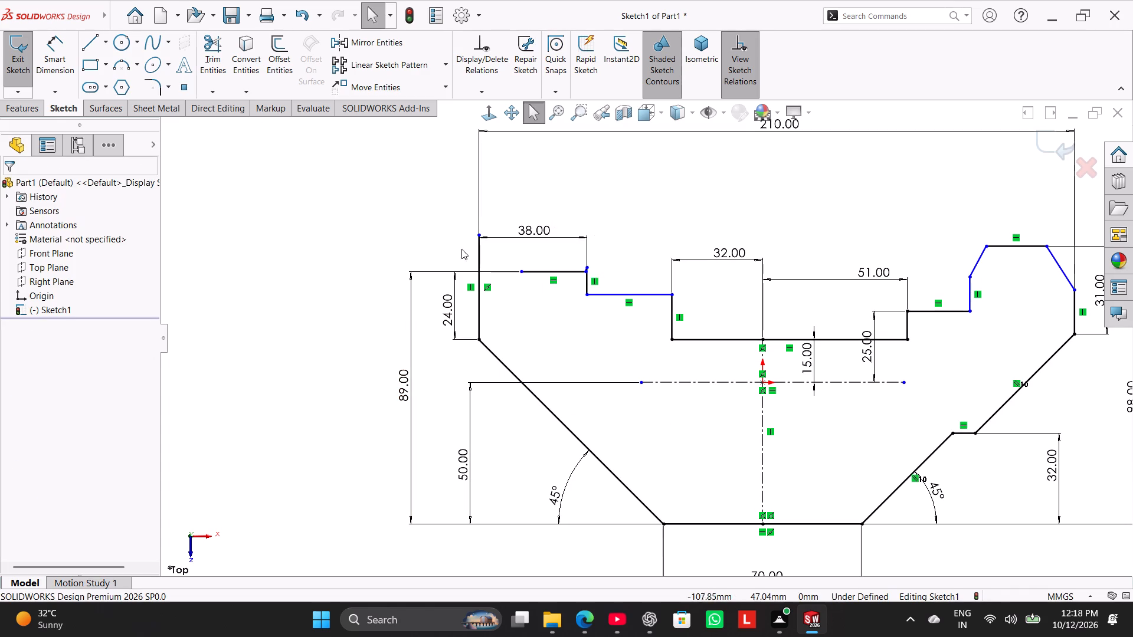
pyautogui.moveTo(478, 234); pyautogui.dragTo(486, 260)
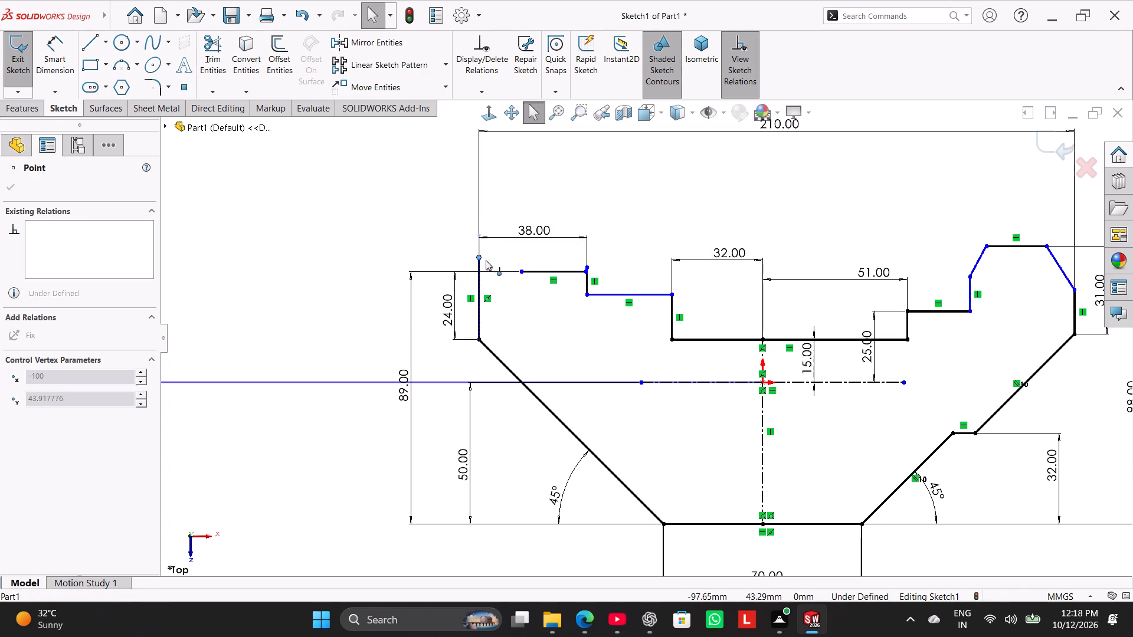
pyautogui.moveTo(486, 260); pyautogui.dragTo(495, 294)
pyautogui.click(325, 304)
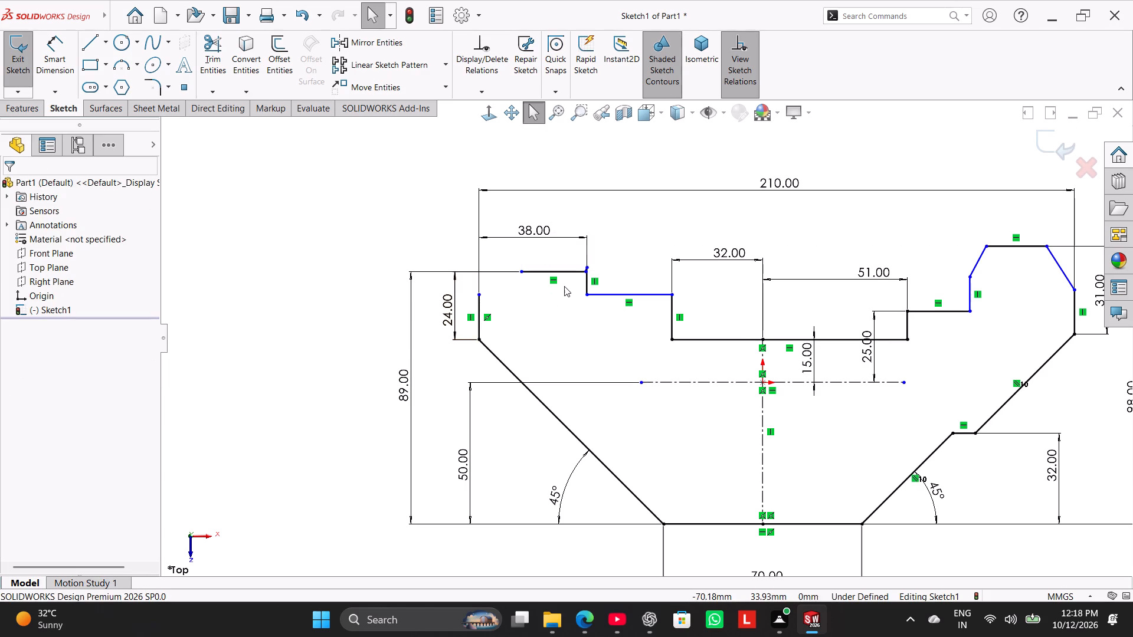
pyautogui.moveTo(558, 271); pyautogui.dragTo(517, 270)
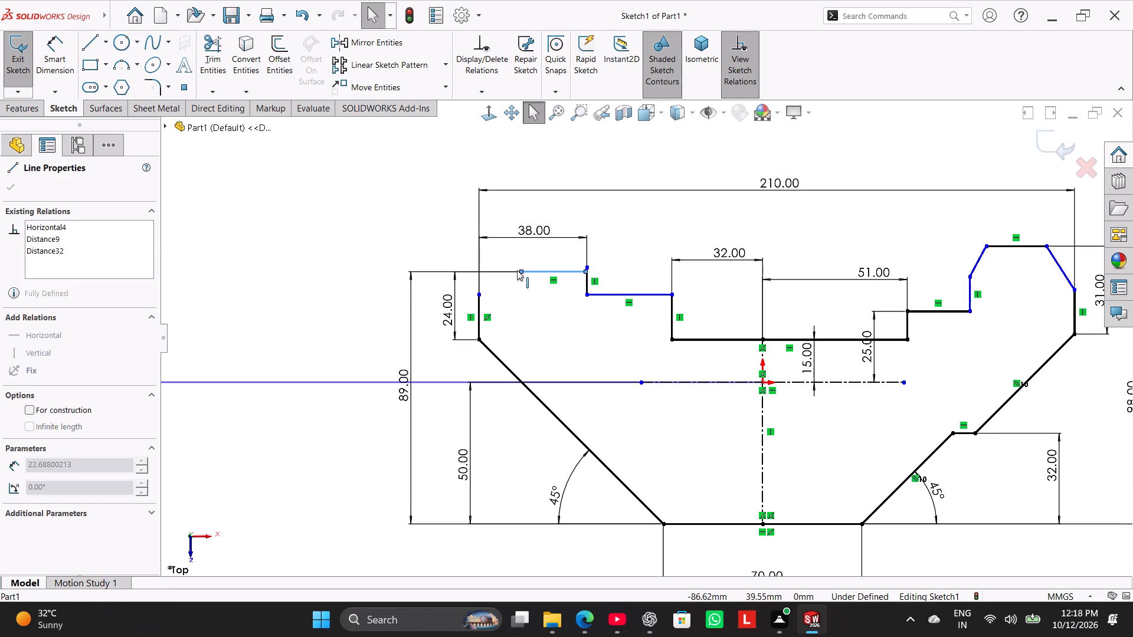
pyautogui.moveTo(277, 293); pyautogui.dragTo(271, 294)
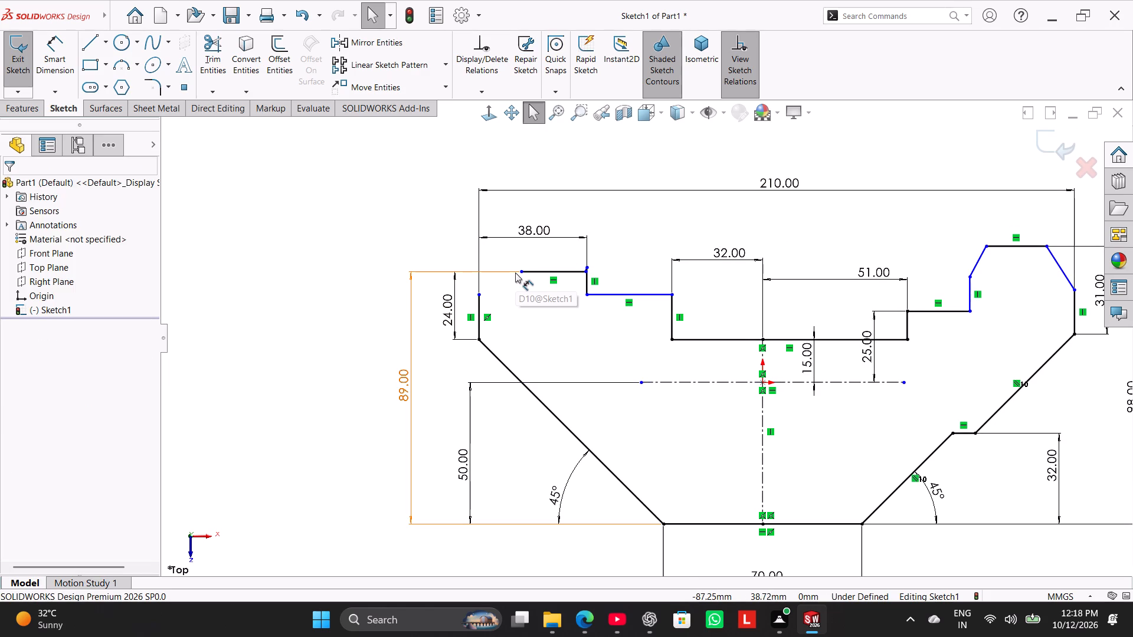
pyautogui.moveTo(519, 271); pyautogui.dragTo(493, 272)
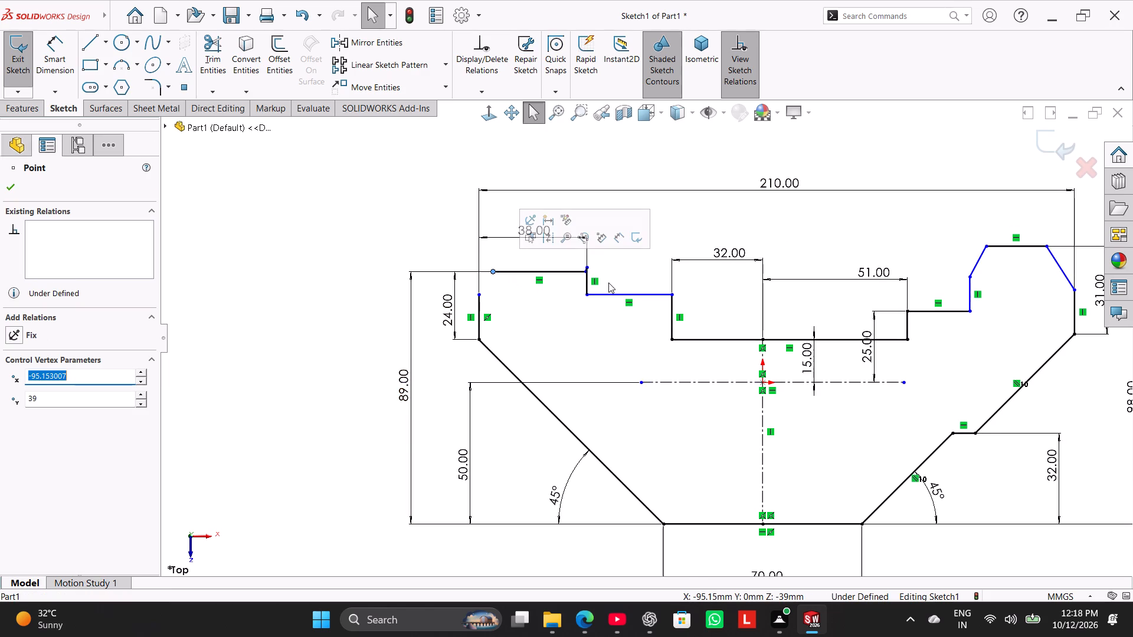
# Delete the tiny slanted line at the left lug's inner top corner and lower the inner vertical edge's upper end below the top edge.
pyautogui.scroll(-12, 612, 281)
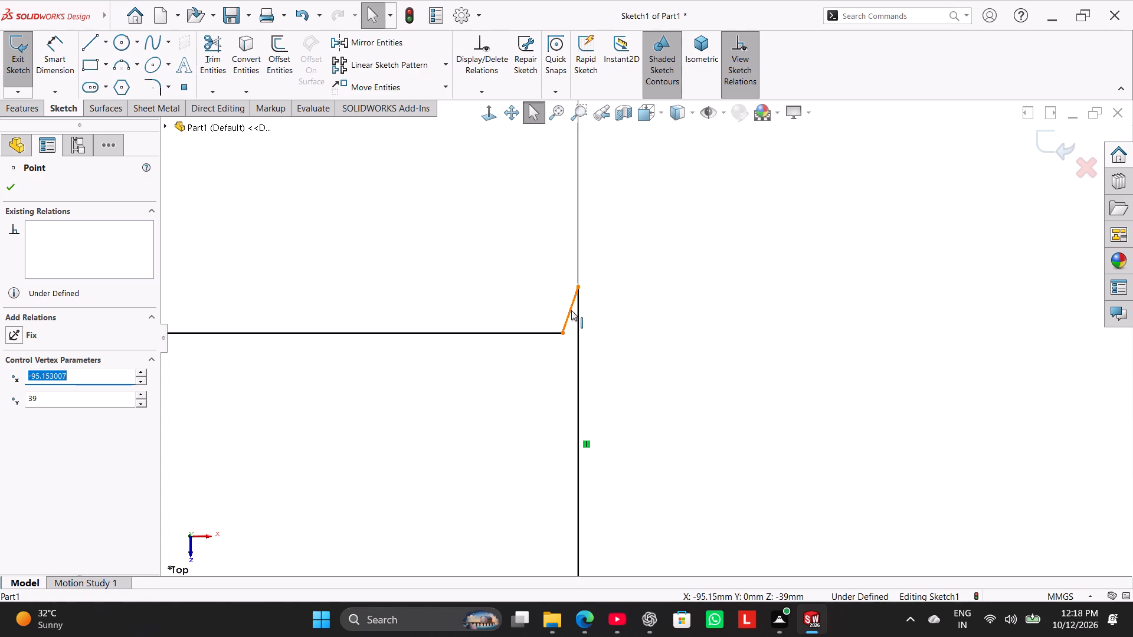
pyautogui.rightClick(571, 310)
pyautogui.click(613, 495)
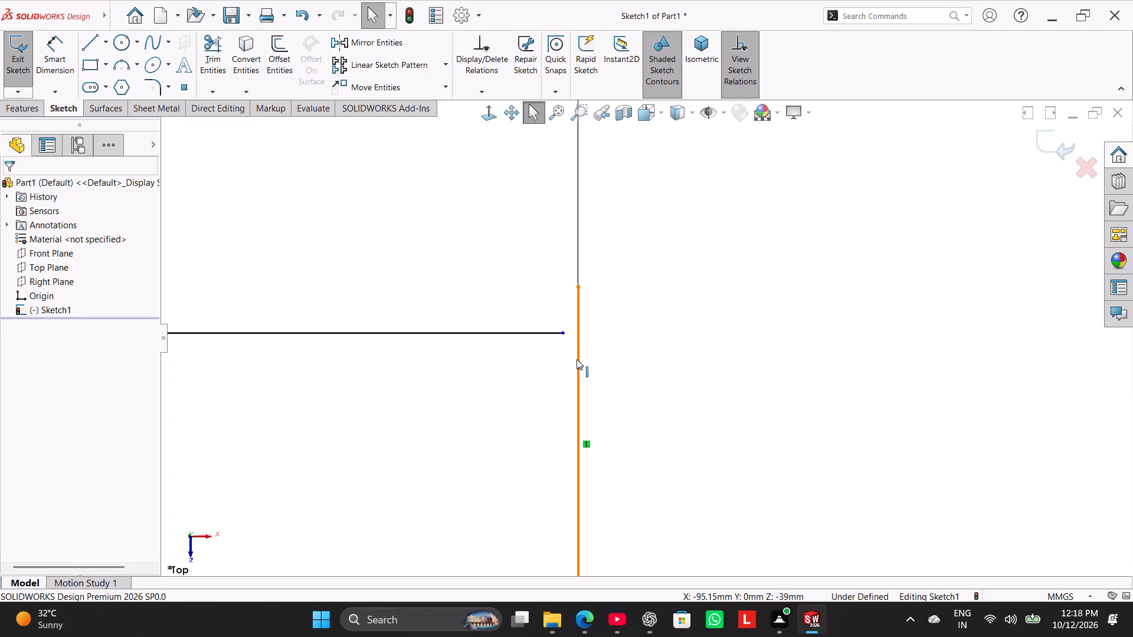
pyautogui.moveTo(577, 287); pyautogui.dragTo(587, 386)
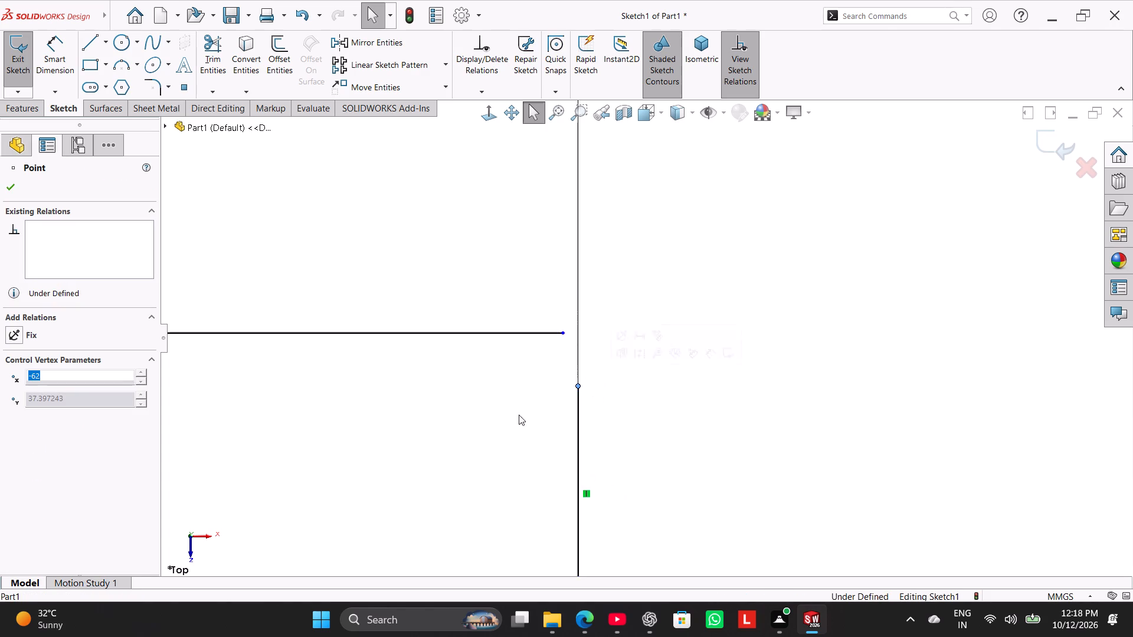
# Draw a bevel line about 9.4 mm long from the left lug's outer vertical edge to the outer end of its top edge.
pyautogui.scroll(8, 453, 445)
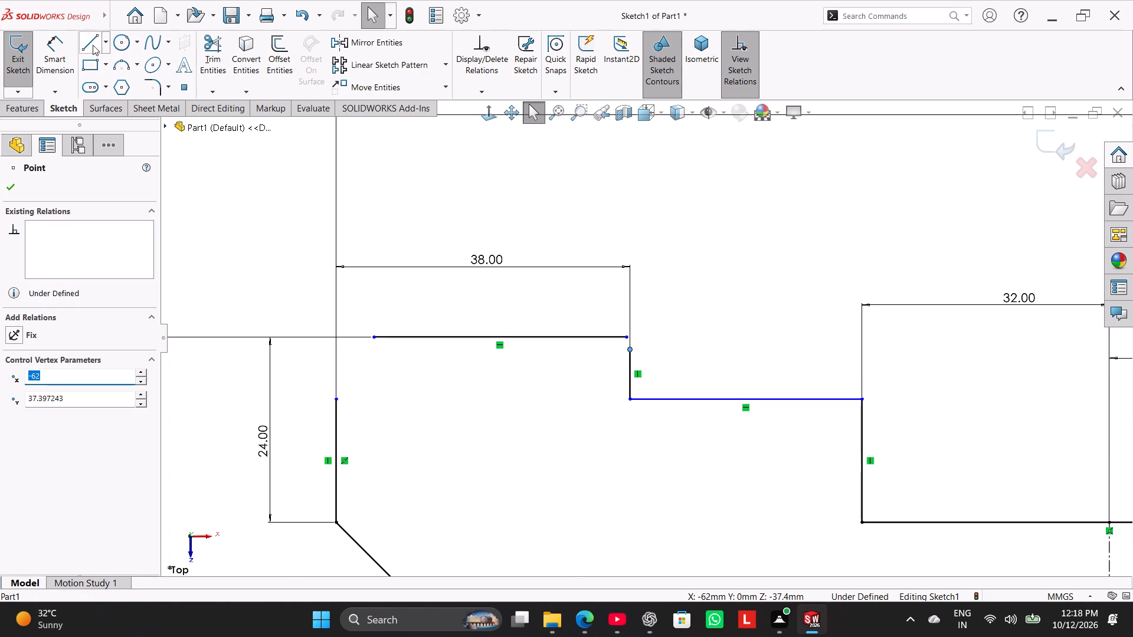
pyautogui.click(90, 41)
pyautogui.moveTo(338, 398); pyautogui.dragTo(338, 392)
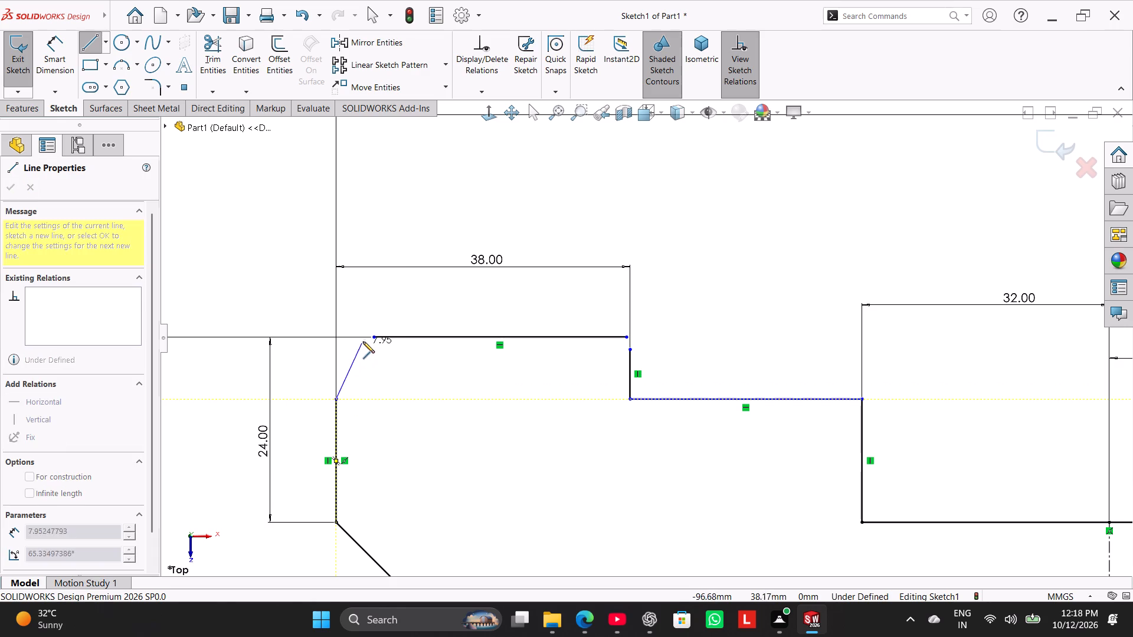
pyautogui.click(372, 337)
pyautogui.rightClick(407, 395)
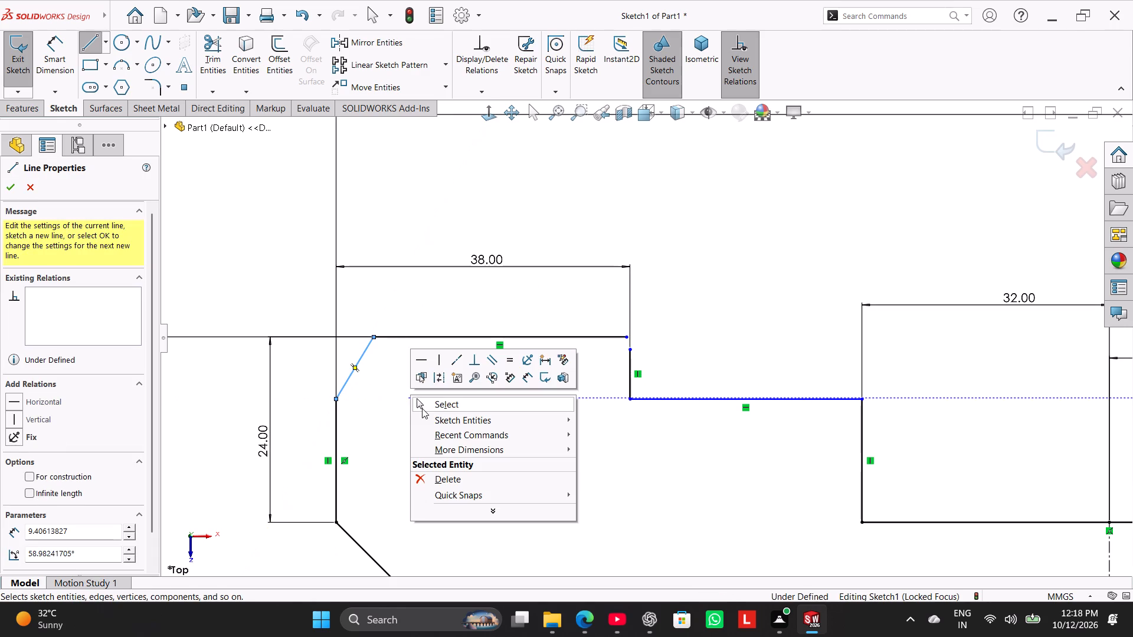
pyautogui.click(427, 405)
# Draw a bevel line about 1.7 mm long from the inner end of the left lug's top edge to its inner vertical edge.
pyautogui.scroll(-4, 638, 333)
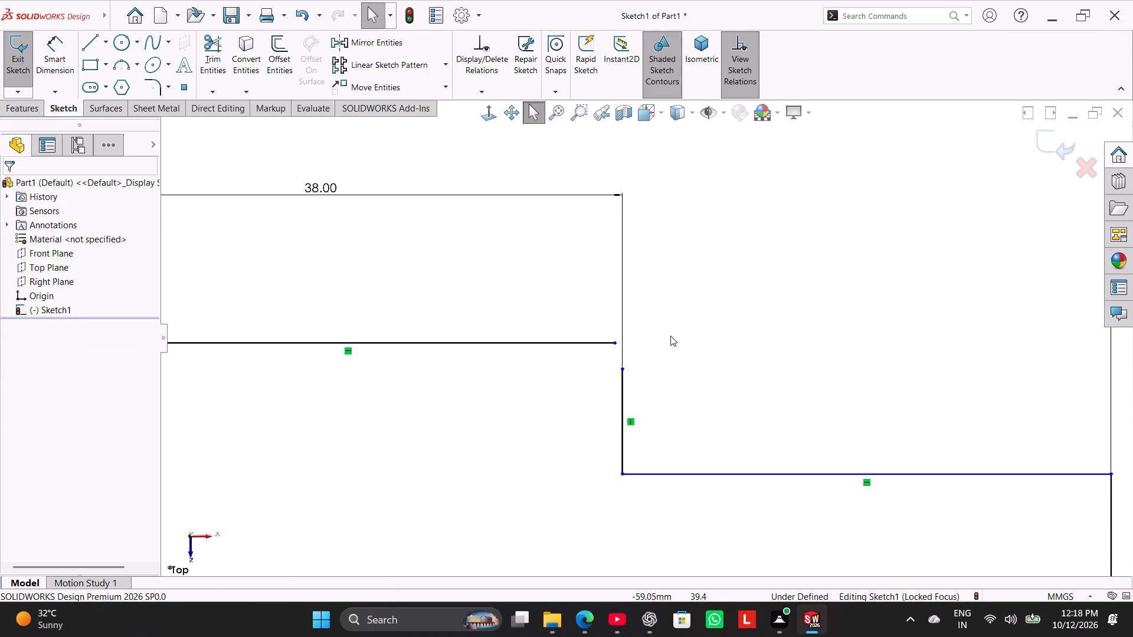
pyautogui.moveTo(674, 336); pyautogui.dragTo(568, 340, button='right')
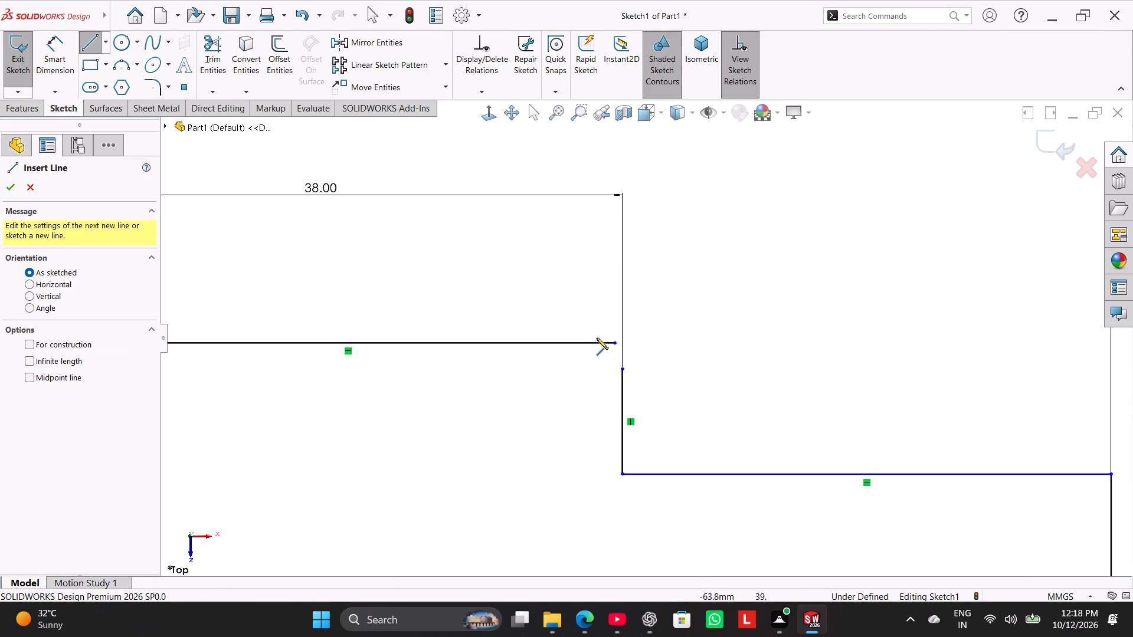
pyautogui.click(615, 344)
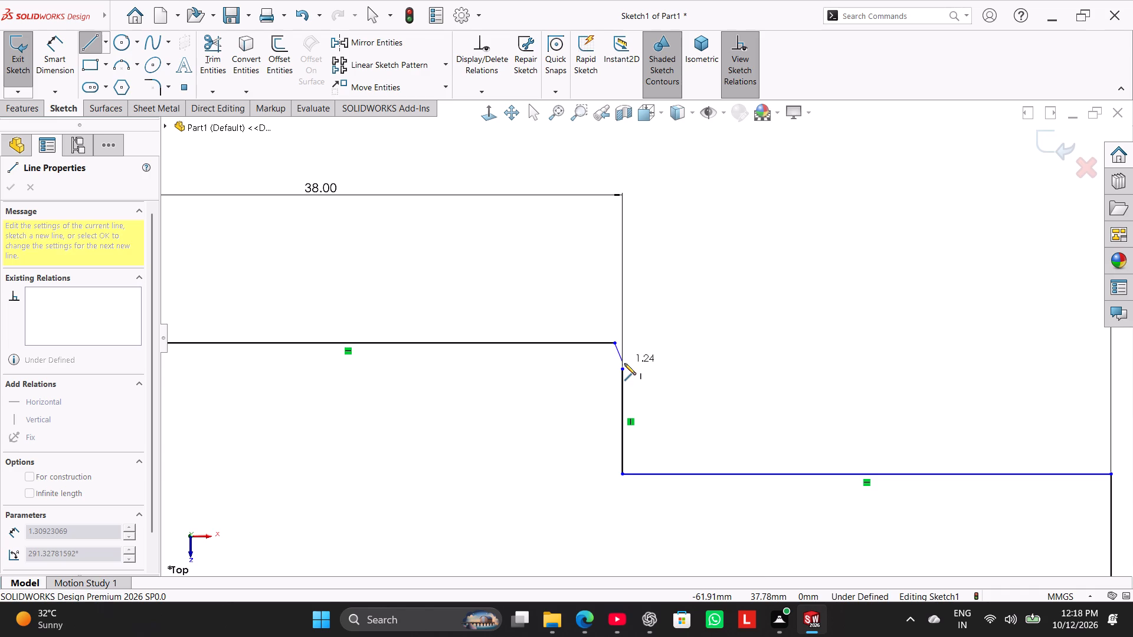
pyautogui.click(624, 369)
pyautogui.rightClick(640, 354)
pyautogui.click(651, 362)
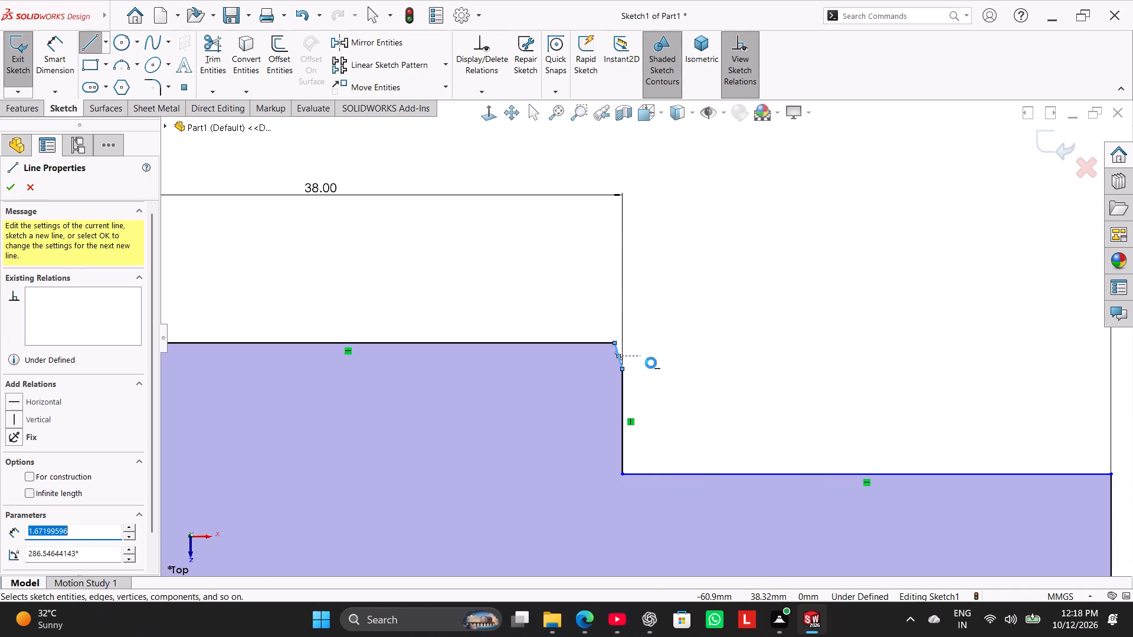
# Pull the inner end of the left lug's top edge outward to about X -64.5 mm, widening the inner bevel.
pyautogui.scroll(11, 670, 392)
pyautogui.scroll(-1, 721, 393)
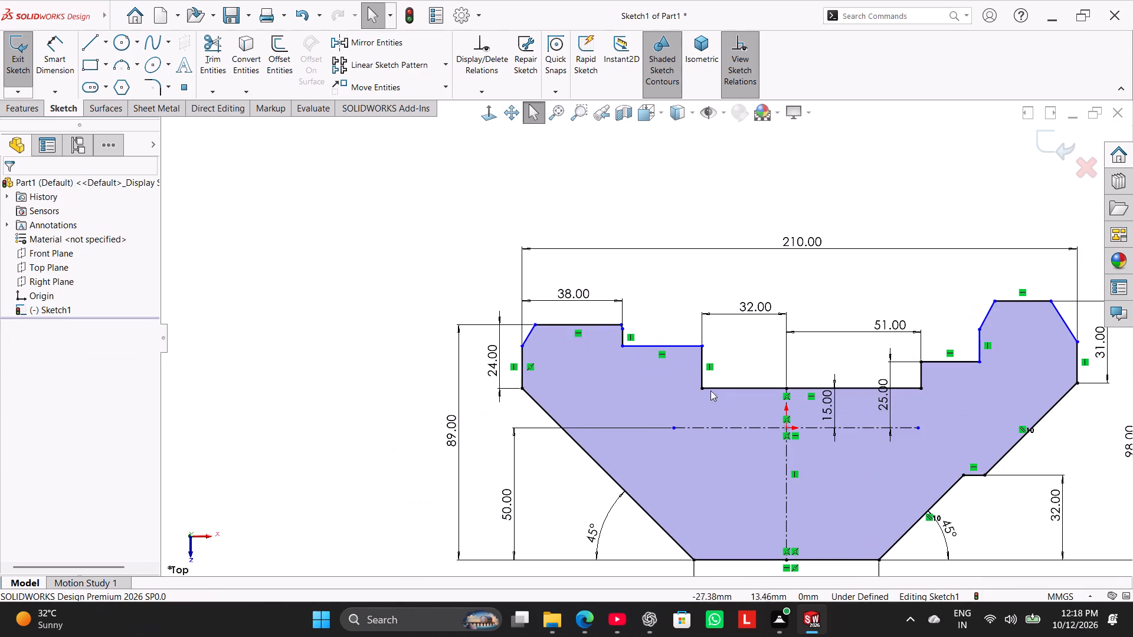
pyautogui.scroll(-9, 607, 326)
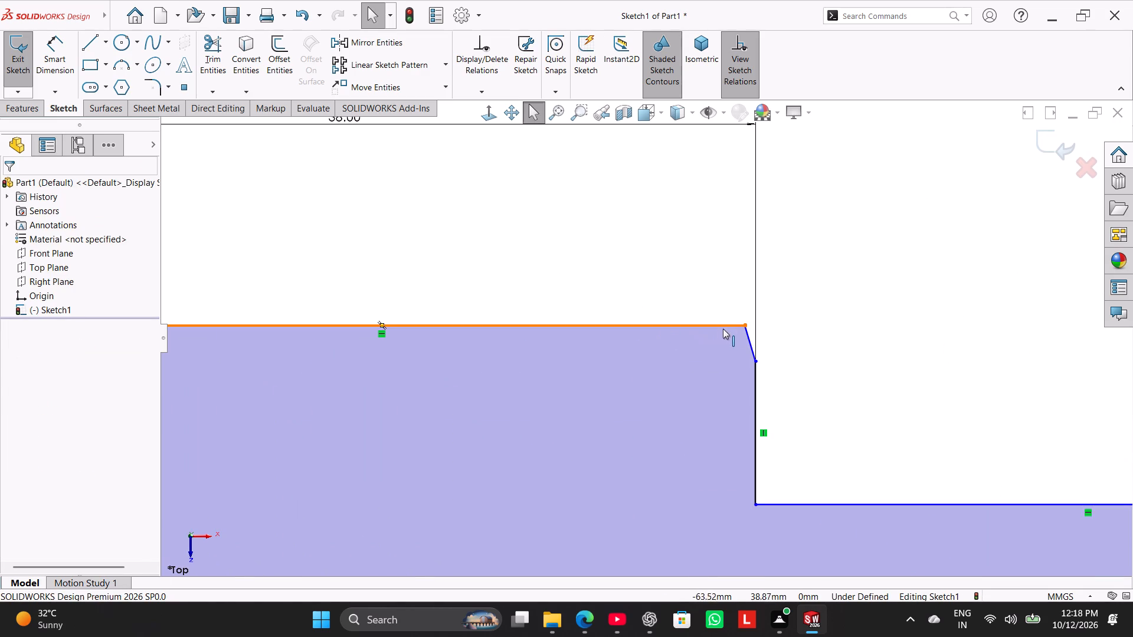
pyautogui.moveTo(743, 326); pyautogui.dragTo(713, 330)
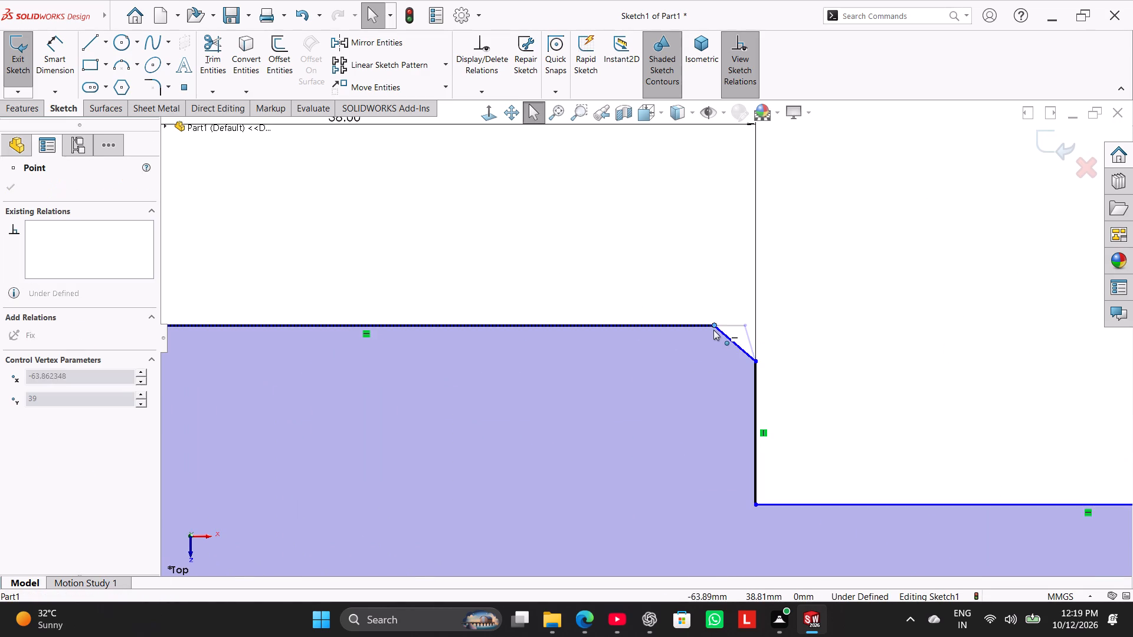
pyautogui.moveTo(713, 330); pyautogui.dragTo(699, 333)
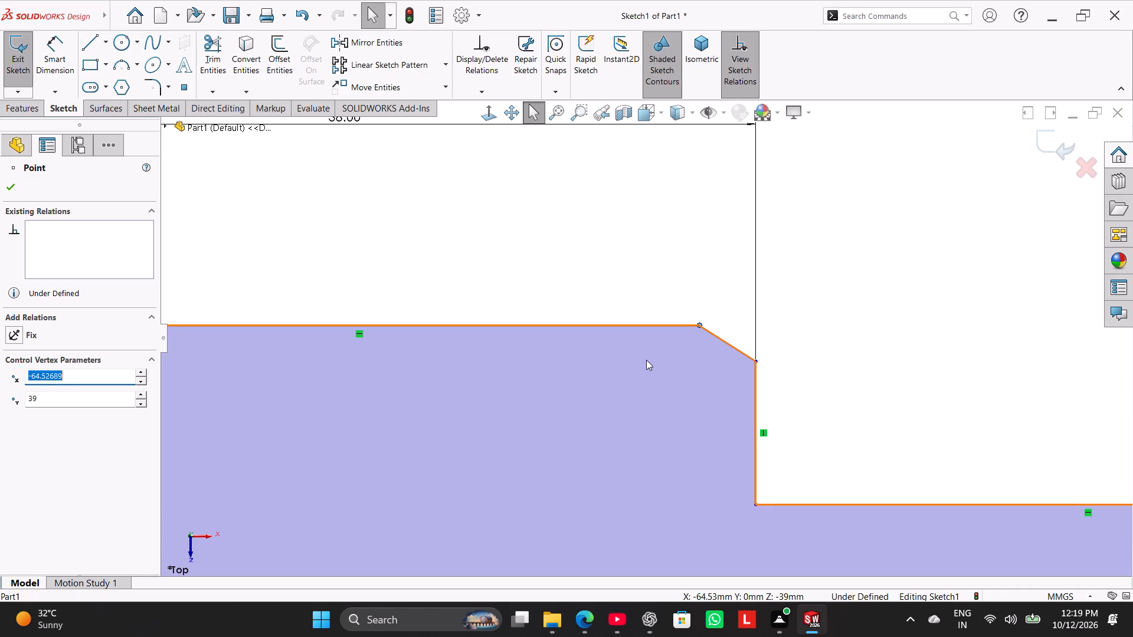
pyautogui.scroll(4, 652, 360)
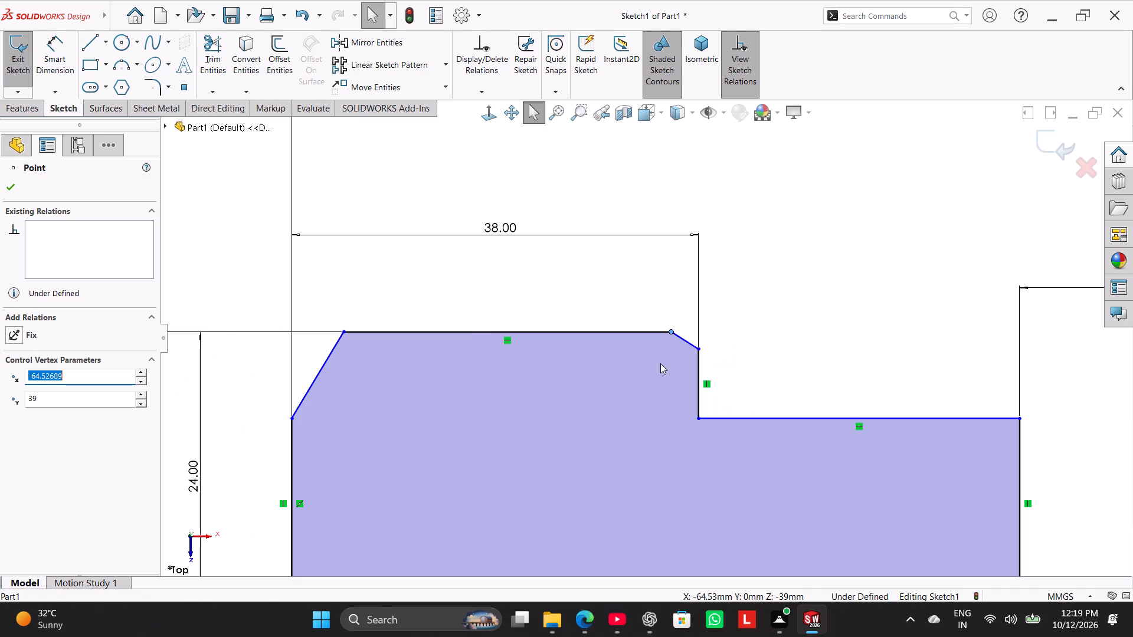
pyautogui.rightClick(660, 363)
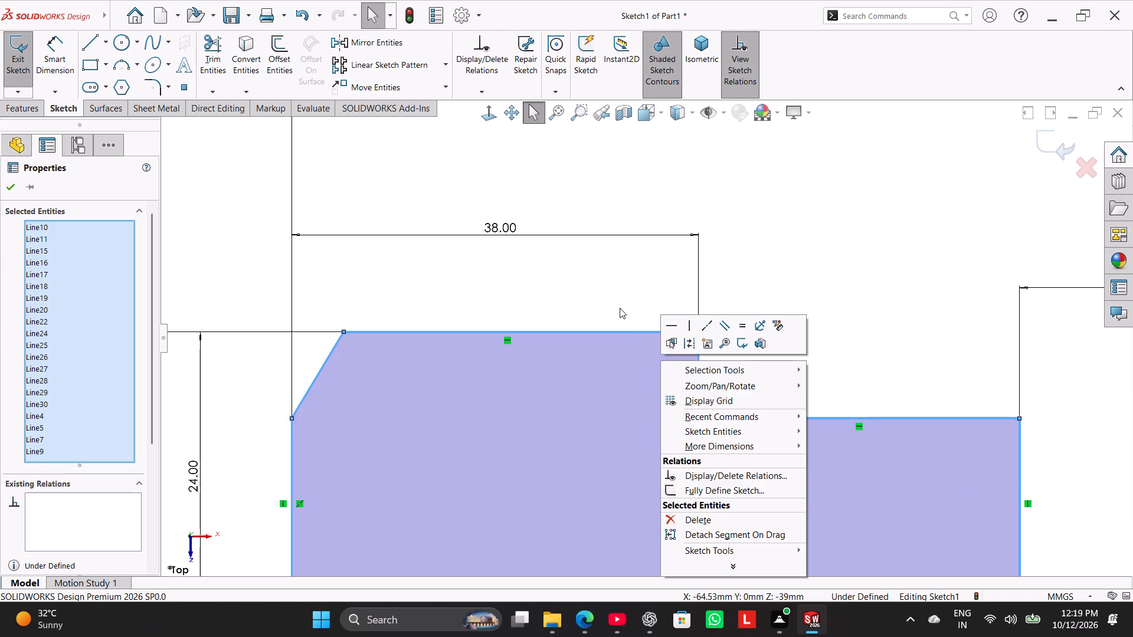
pyautogui.click(620, 308)
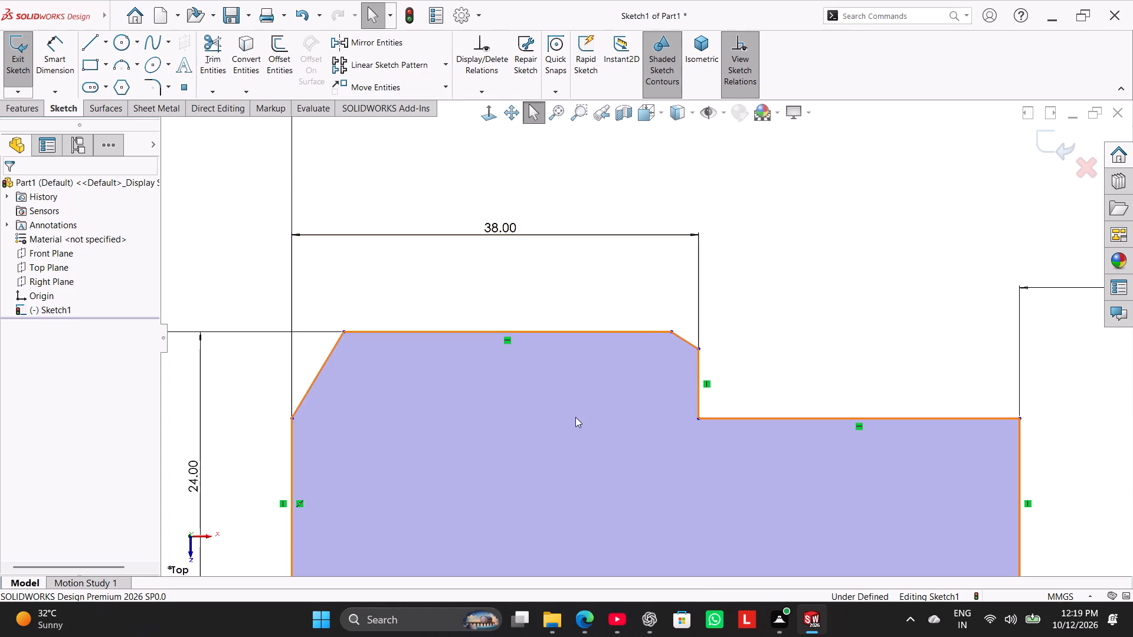
# Lower the horizontal step edge beside the left lug roughly level with the step edge beside the right lug.
pyautogui.scroll(2, 571, 354)
pyautogui.scroll(3, 665, 472)
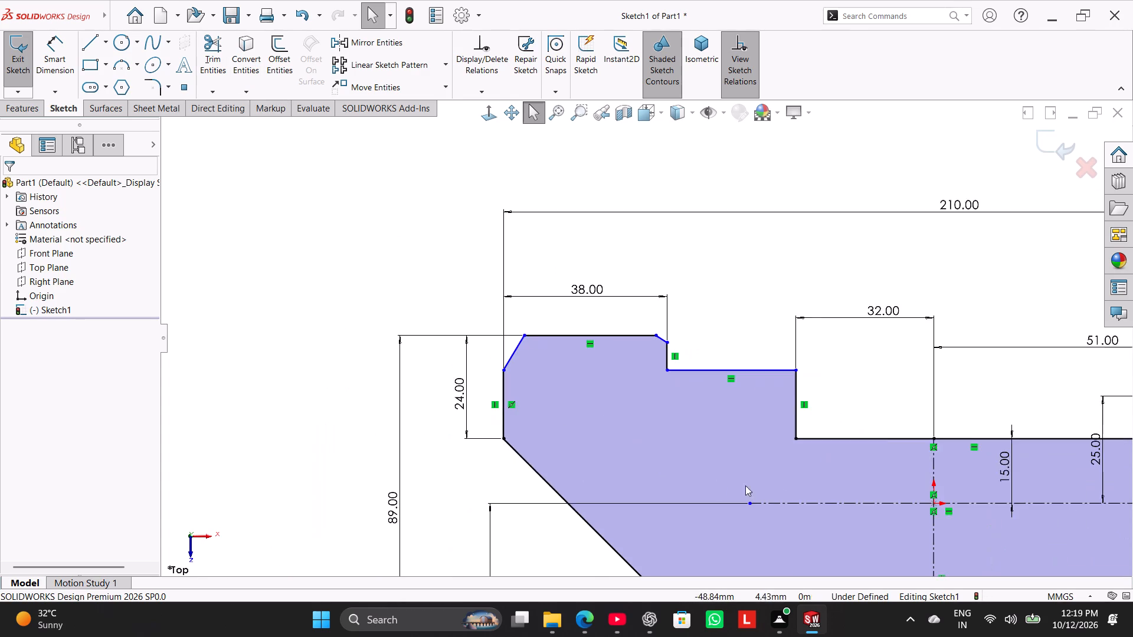
pyautogui.scroll(3, 777, 485)
pyautogui.scroll(-1, 882, 464)
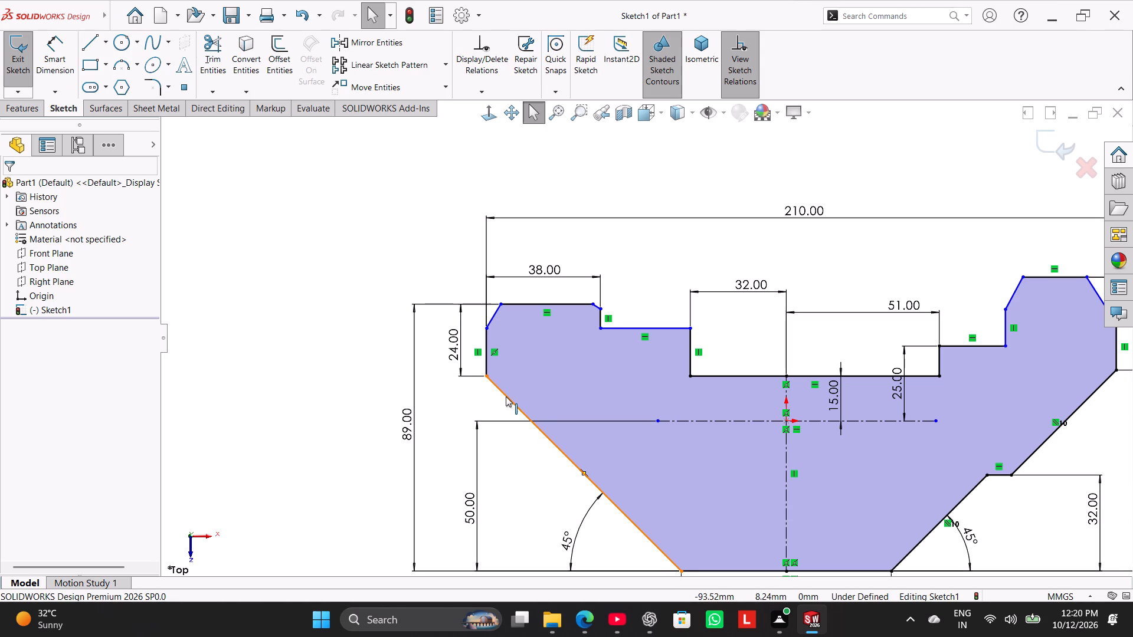
pyautogui.scroll(1, 777, 354)
pyautogui.scroll(-1, 794, 372)
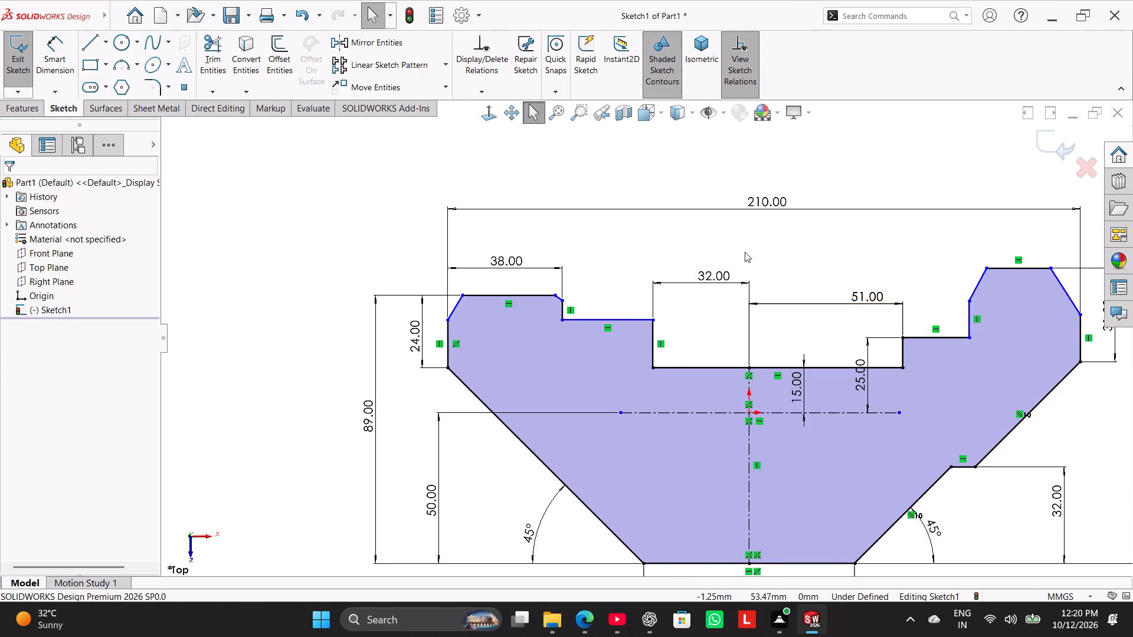
pyautogui.click(657, 243)
pyautogui.click(630, 318)
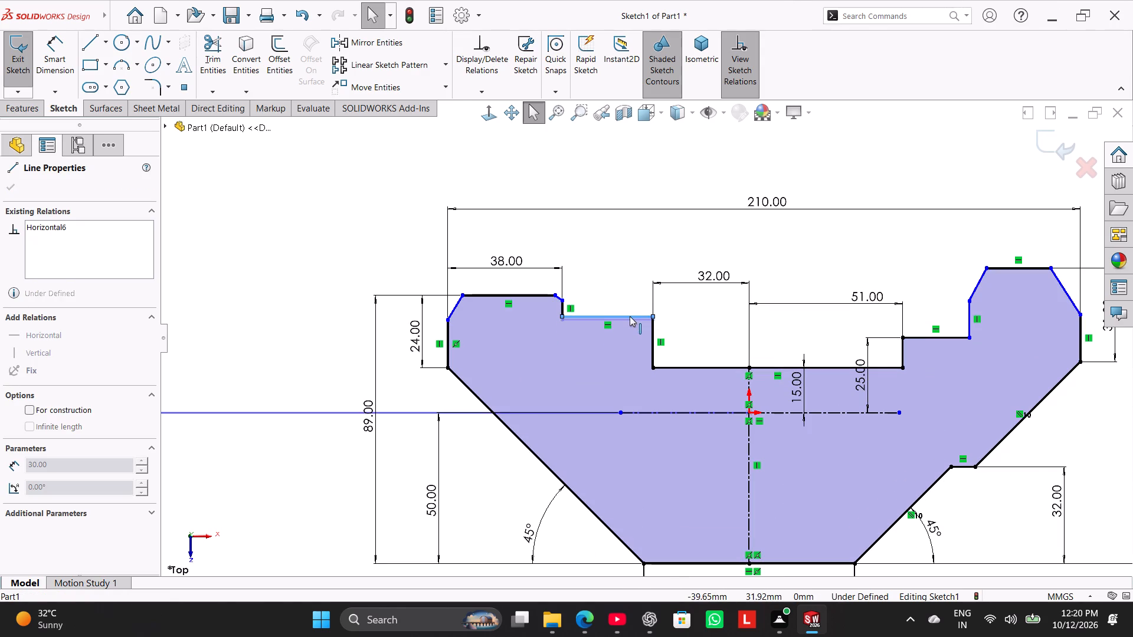
pyautogui.click(972, 298)
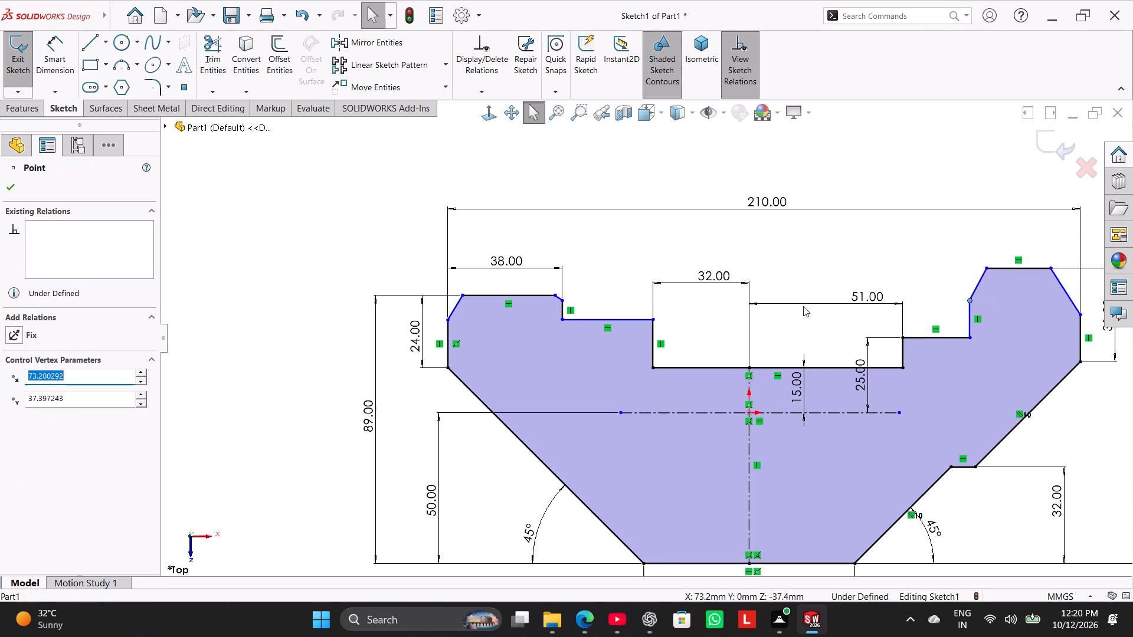
pyautogui.click(825, 250)
pyautogui.moveTo(641, 320); pyautogui.dragTo(639, 339)
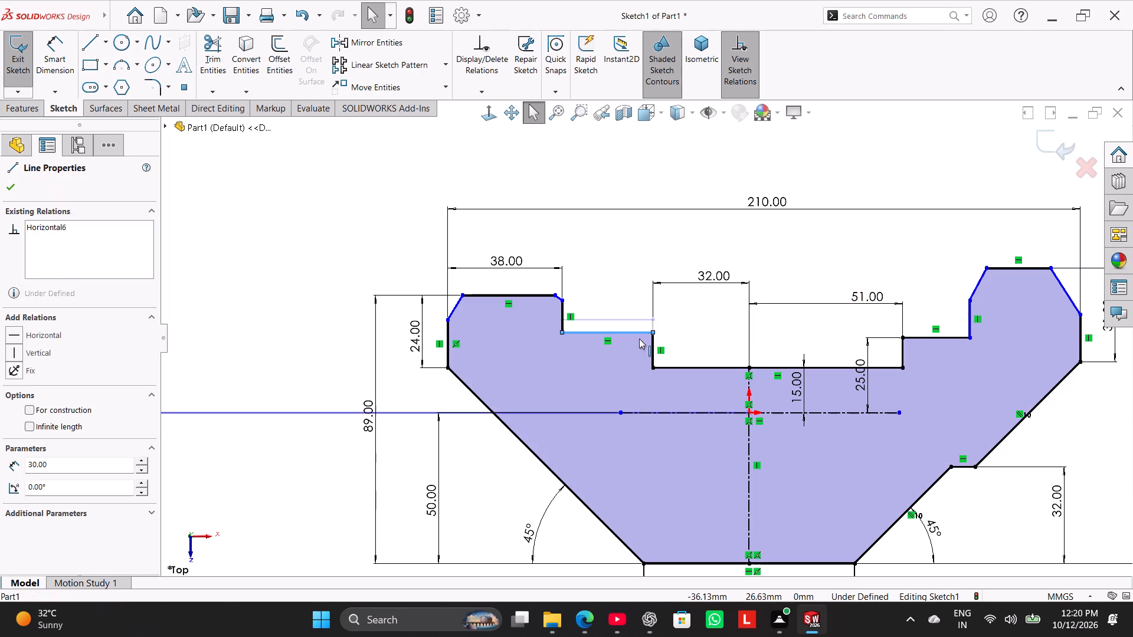
pyautogui.moveTo(639, 339); pyautogui.dragTo(638, 338)
pyautogui.click(336, 342)
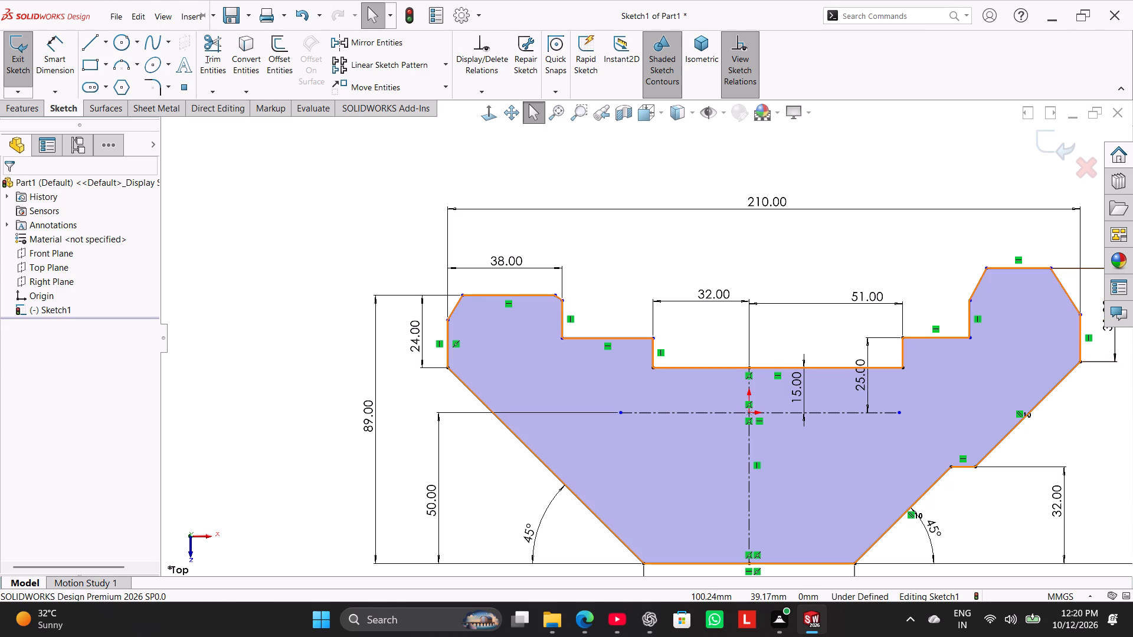
# Add a collinear relation between the horizontal step edges beside the left and right lugs.
pyautogui.keyDown('ctrl'); pyautogui.click(924, 336); pyautogui.keyUp('ctrl')
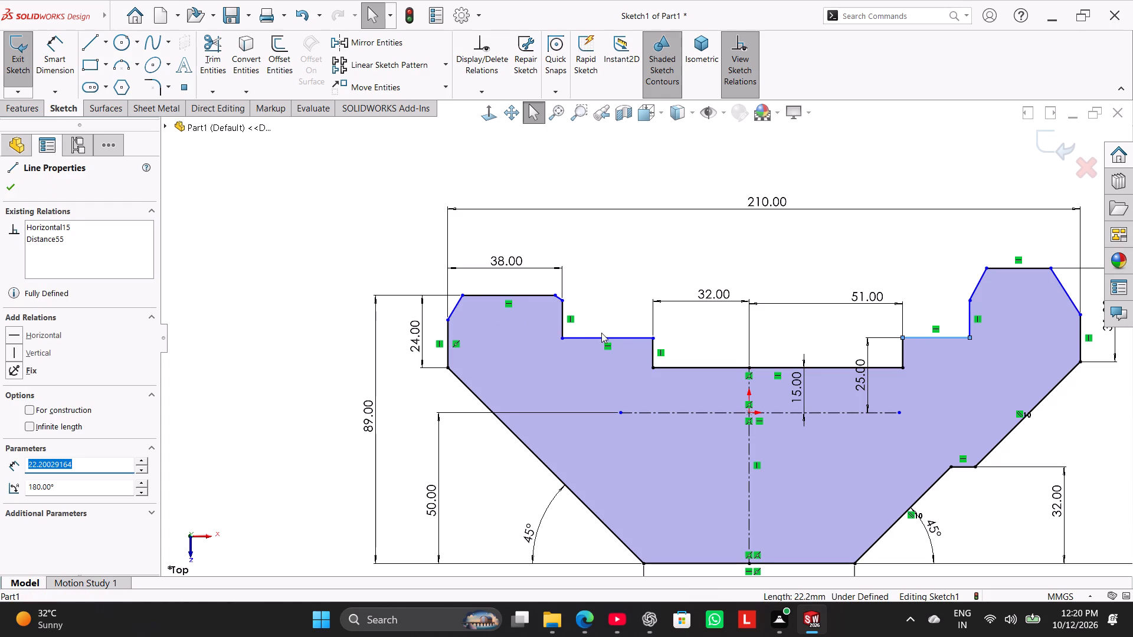
pyautogui.keyDown('ctrl'); pyautogui.click(607, 339); pyautogui.keyUp('ctrl')
pyautogui.click(683, 285)
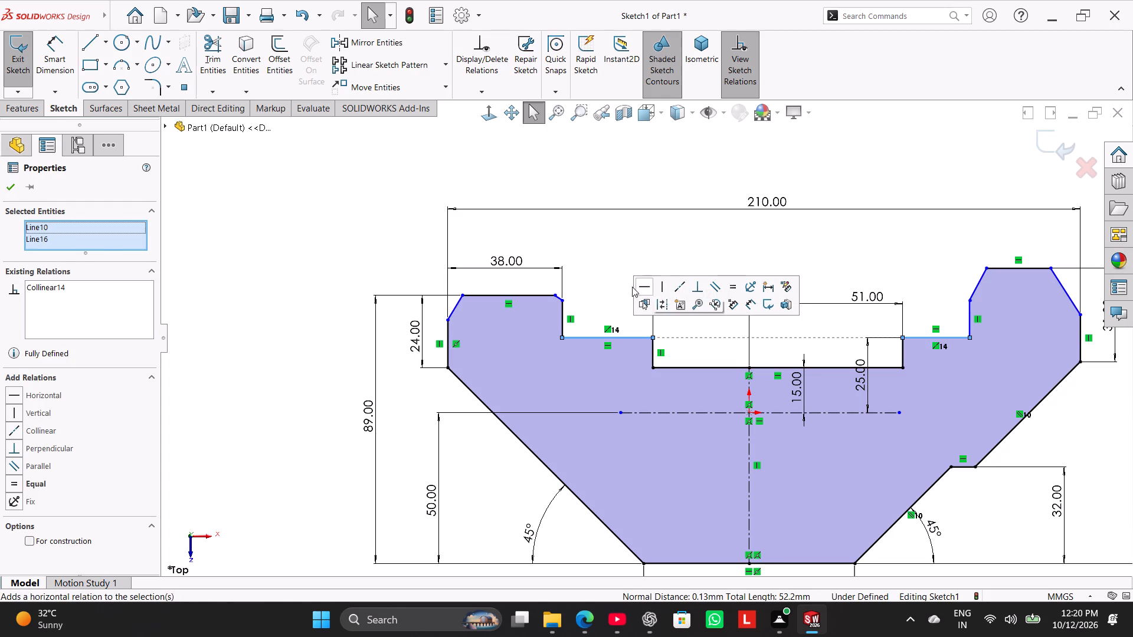
pyautogui.click(614, 260)
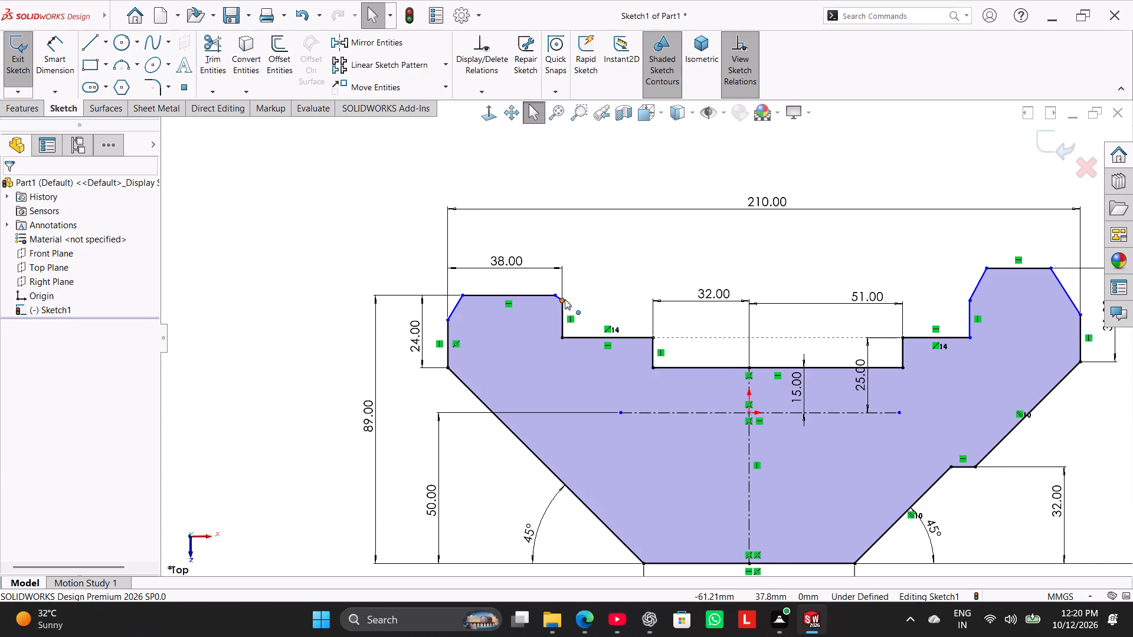
# Lower the upper end of the left lug's inner vertical edge to about Y 32.6 mm.
pyautogui.moveTo(565, 299); pyautogui.dragTo(559, 314)
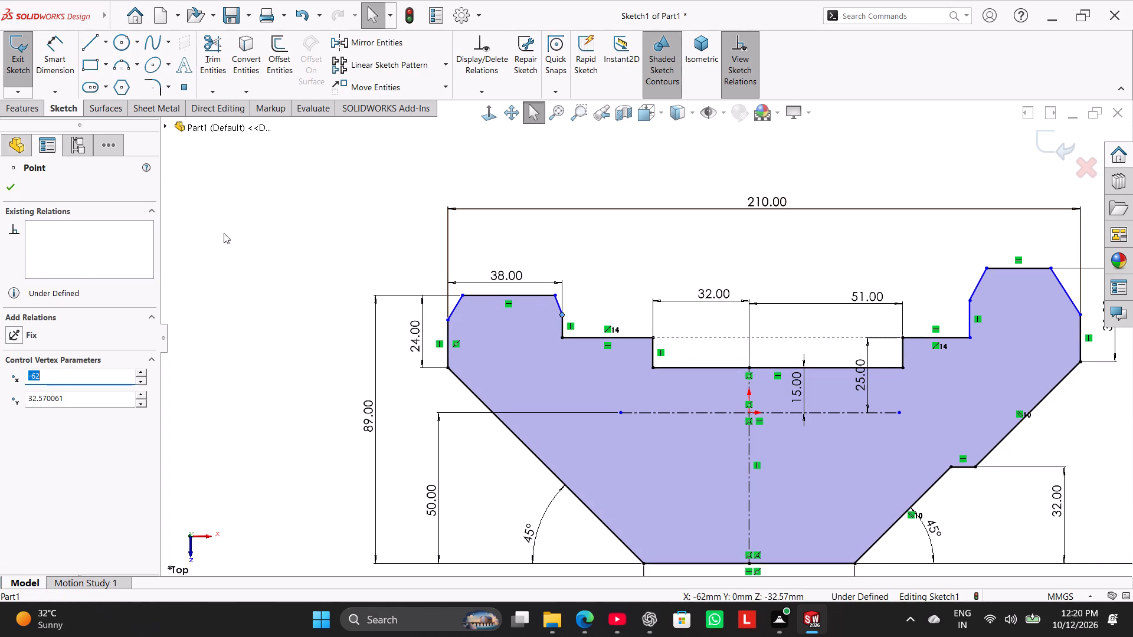
pyautogui.click(224, 233)
# Dimension the vertical distance from the left lug's top edge to the lower end of its inner bevel.
pyautogui.click(64, 61)
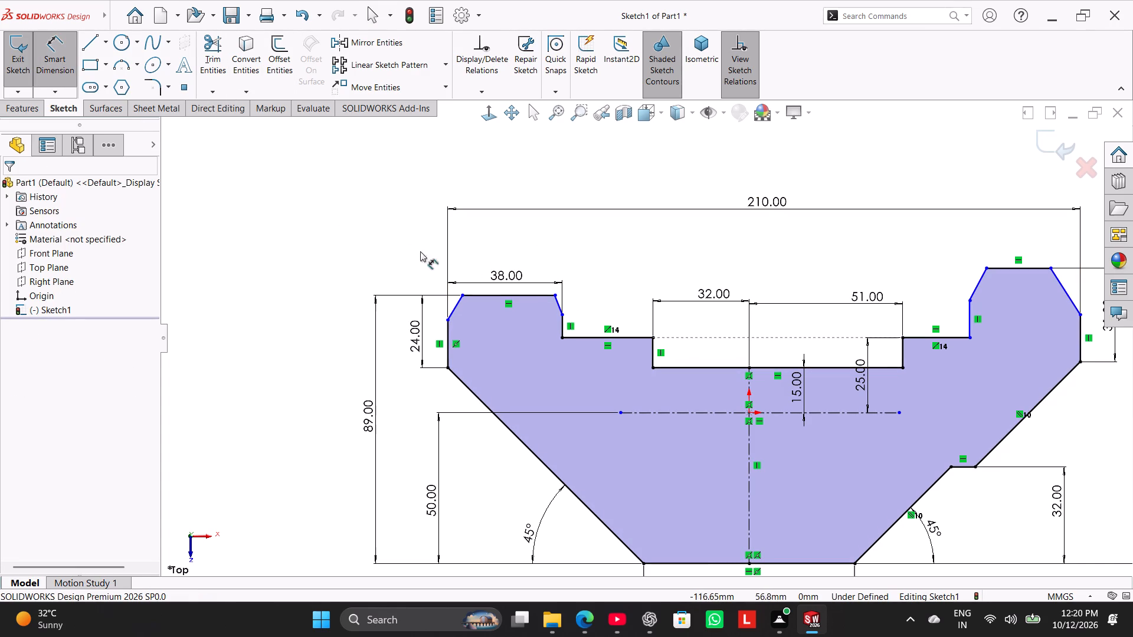
pyautogui.click(548, 296)
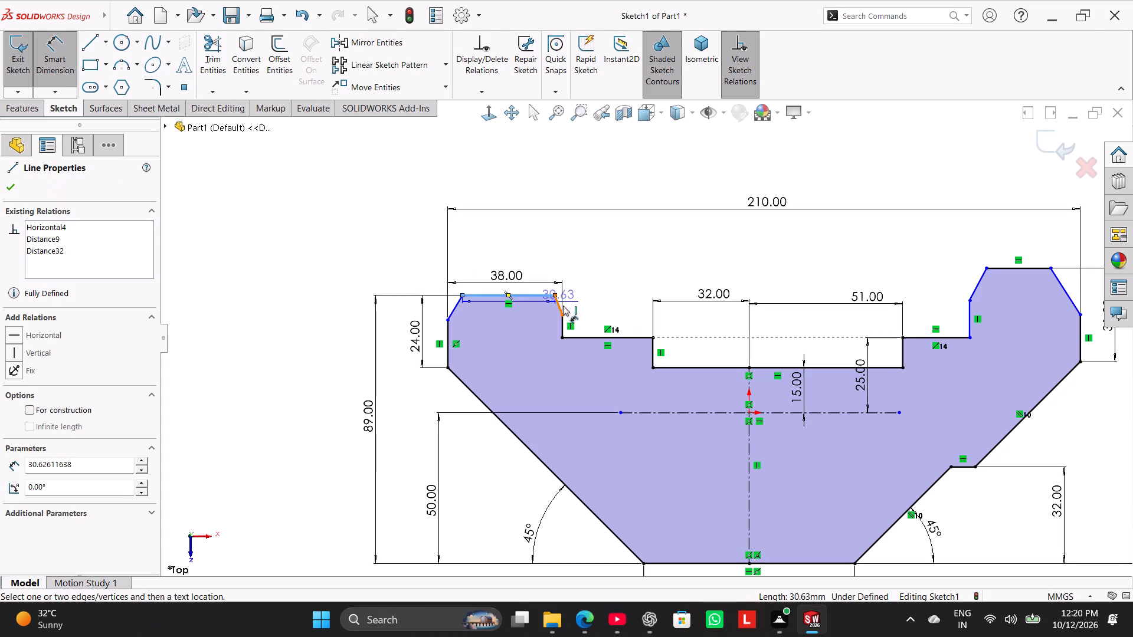
pyautogui.click(564, 313)
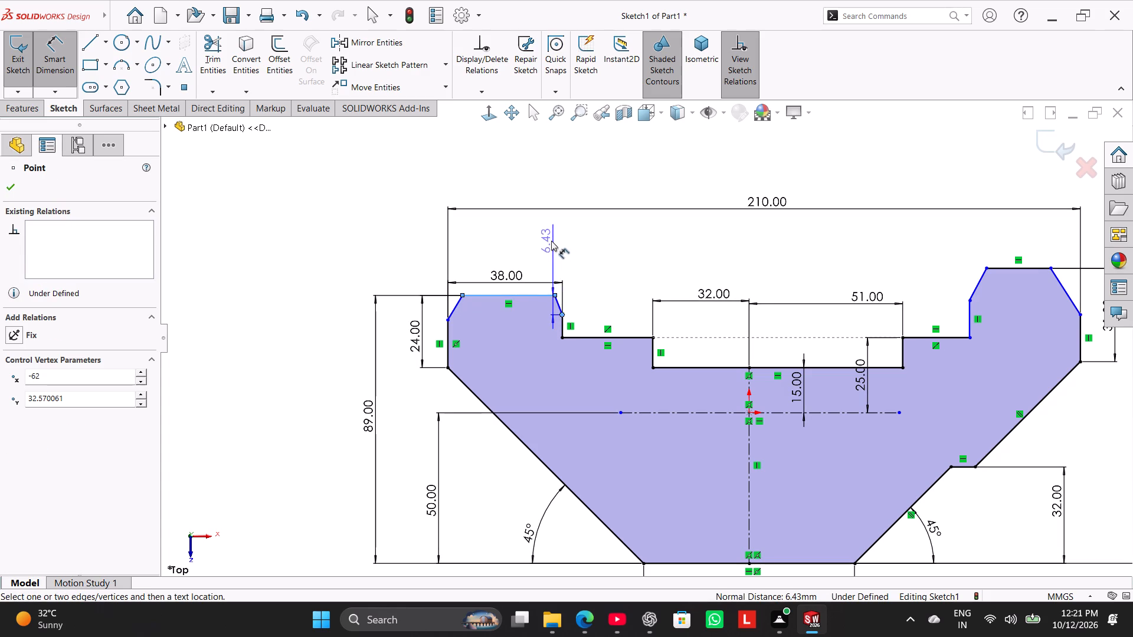
pyautogui.click(592, 258)
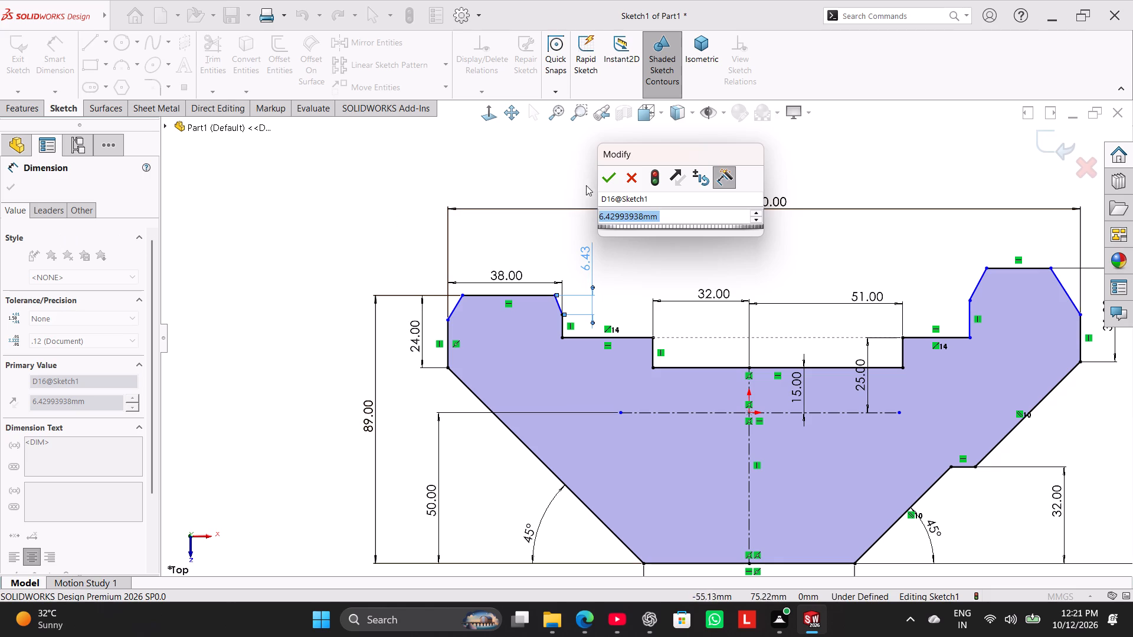
pyautogui.click(617, 177)
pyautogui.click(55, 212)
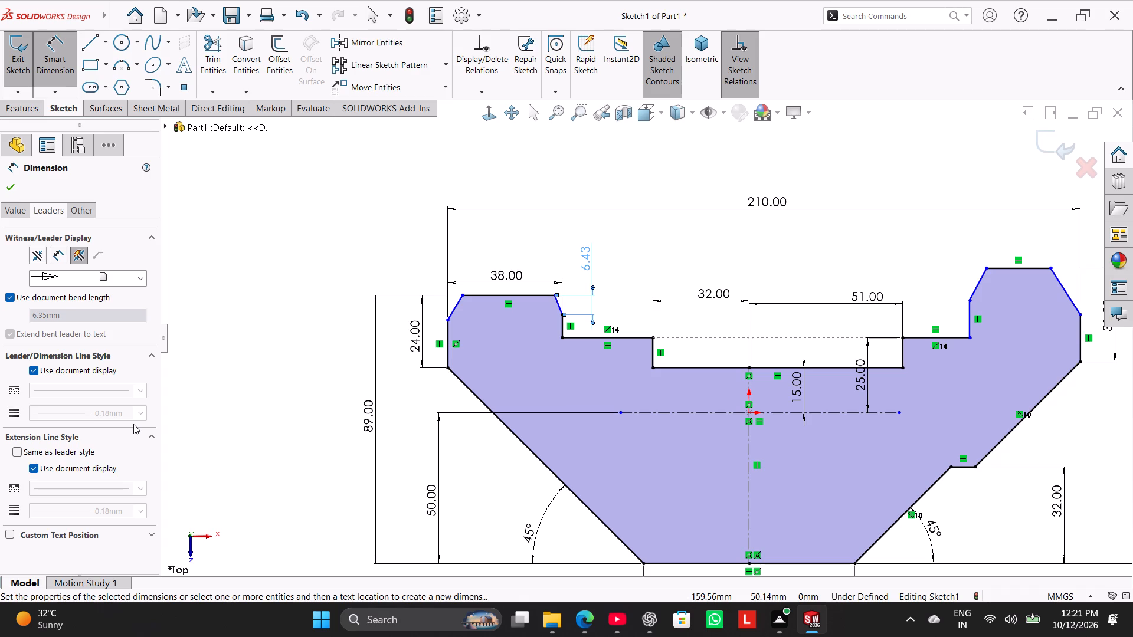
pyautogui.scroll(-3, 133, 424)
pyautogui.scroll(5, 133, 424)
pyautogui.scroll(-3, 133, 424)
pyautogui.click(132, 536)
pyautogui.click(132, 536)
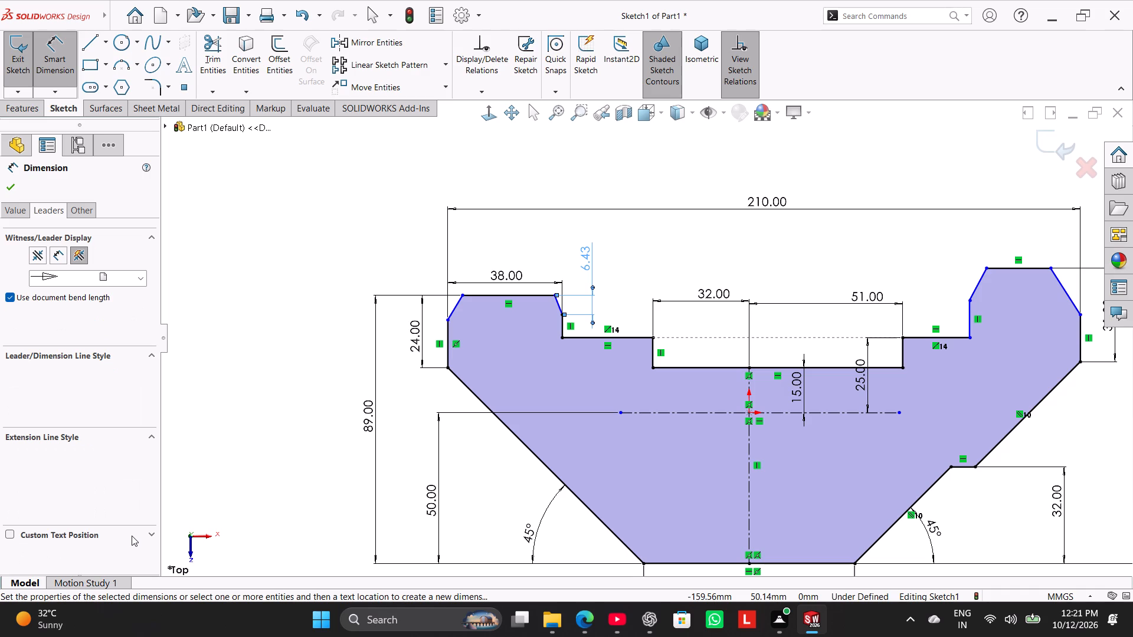
# Set the vertical height of the left lug's inner bevel to 3 mm.
pyautogui.doubleClick(587, 254)
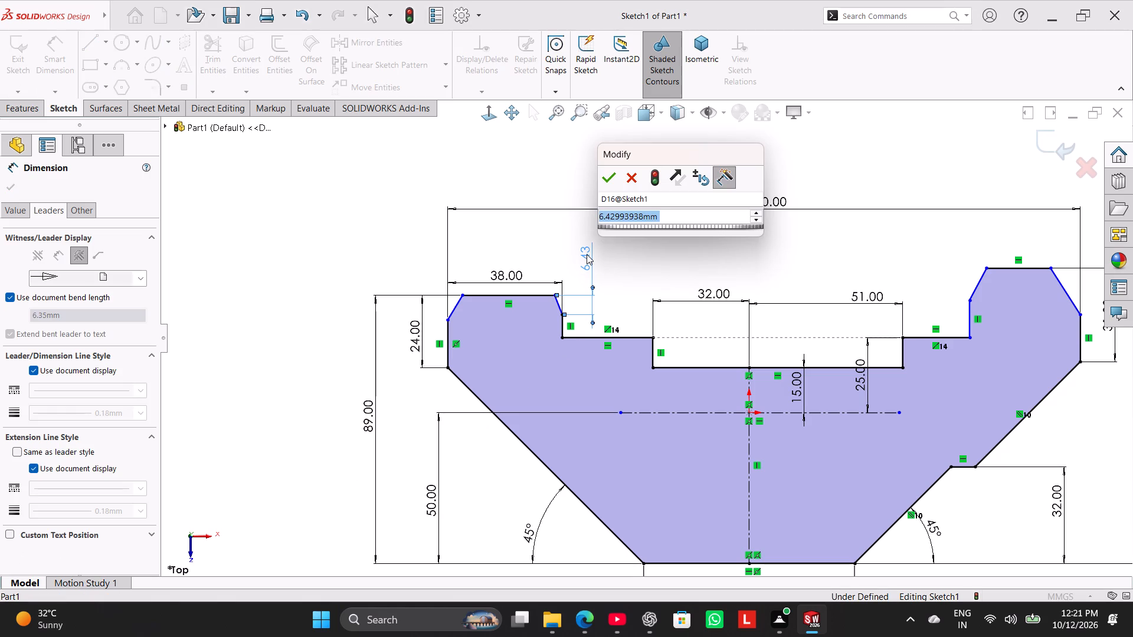
pyautogui.press('3')
pyautogui.press('Return')
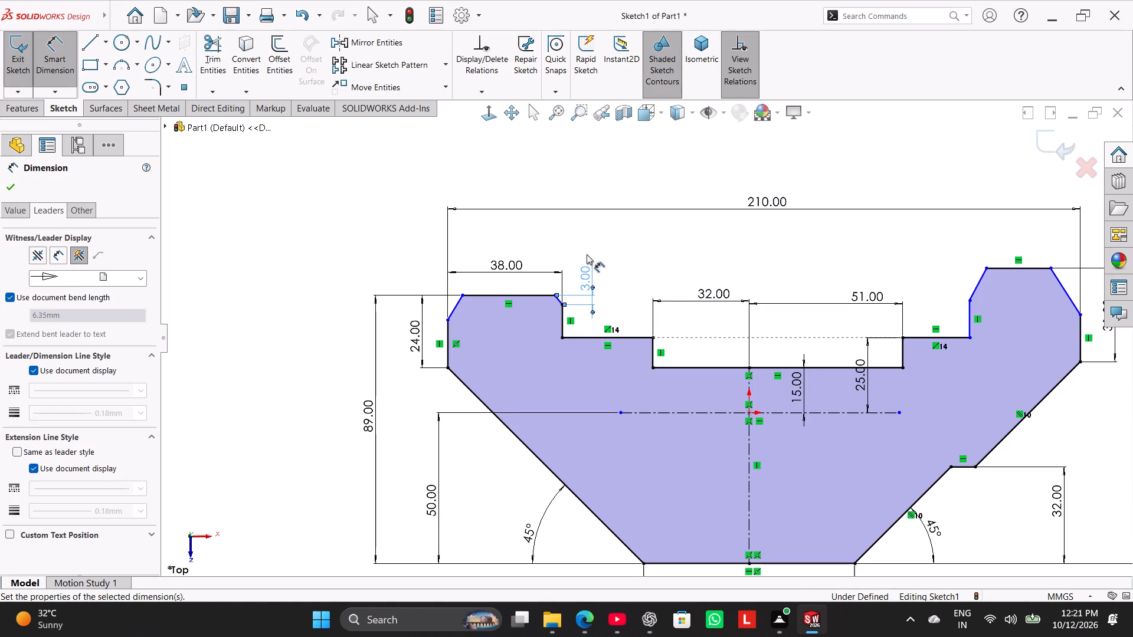
pyautogui.click(562, 222)
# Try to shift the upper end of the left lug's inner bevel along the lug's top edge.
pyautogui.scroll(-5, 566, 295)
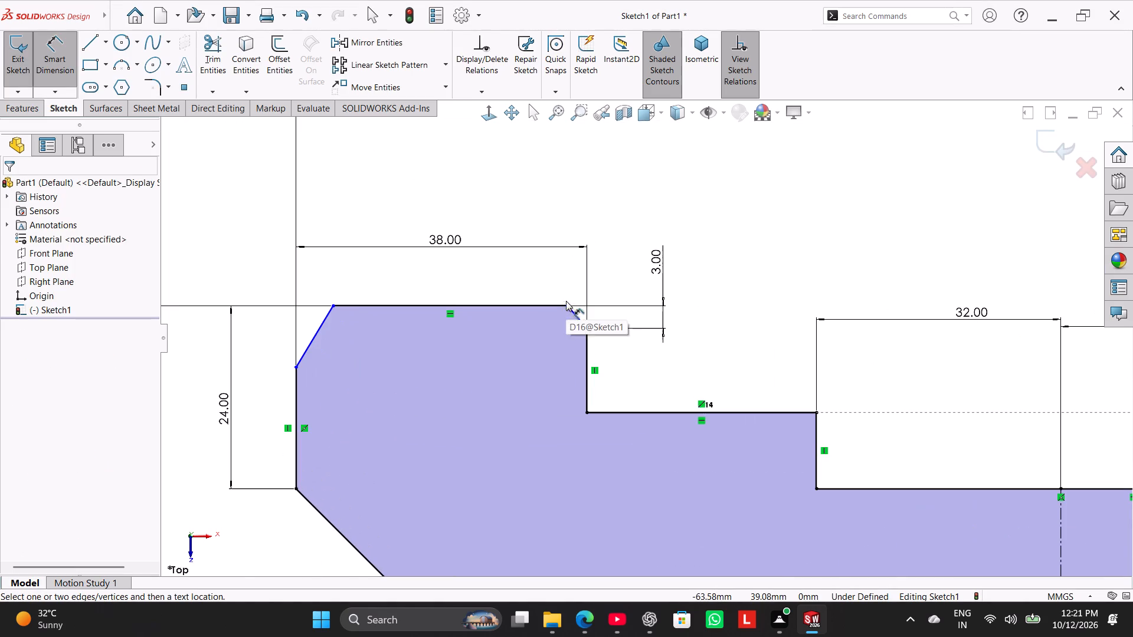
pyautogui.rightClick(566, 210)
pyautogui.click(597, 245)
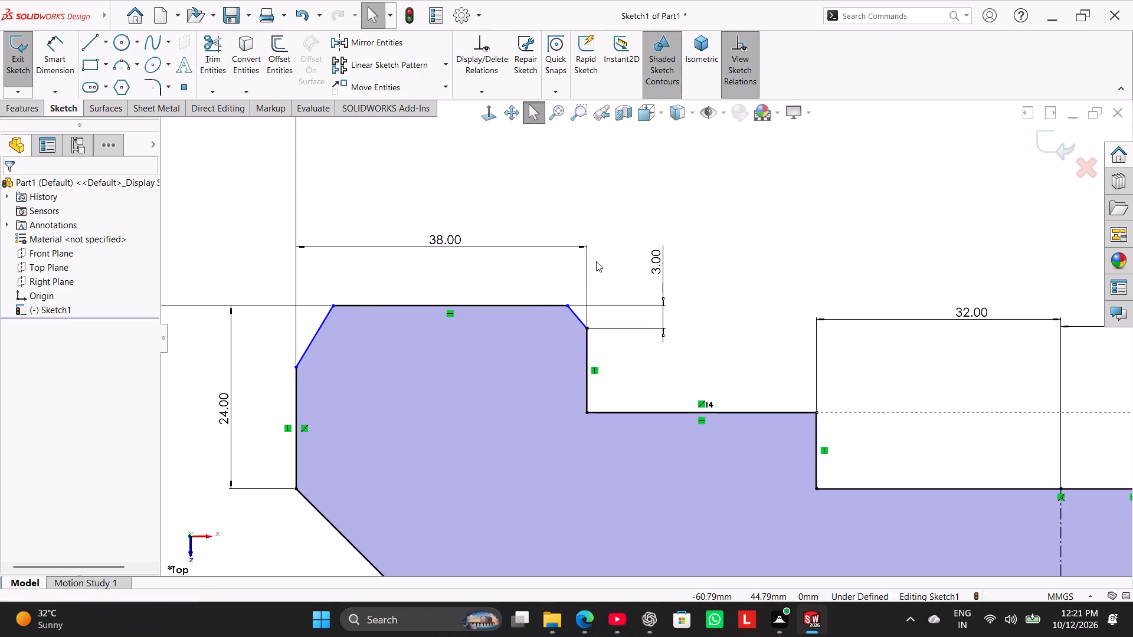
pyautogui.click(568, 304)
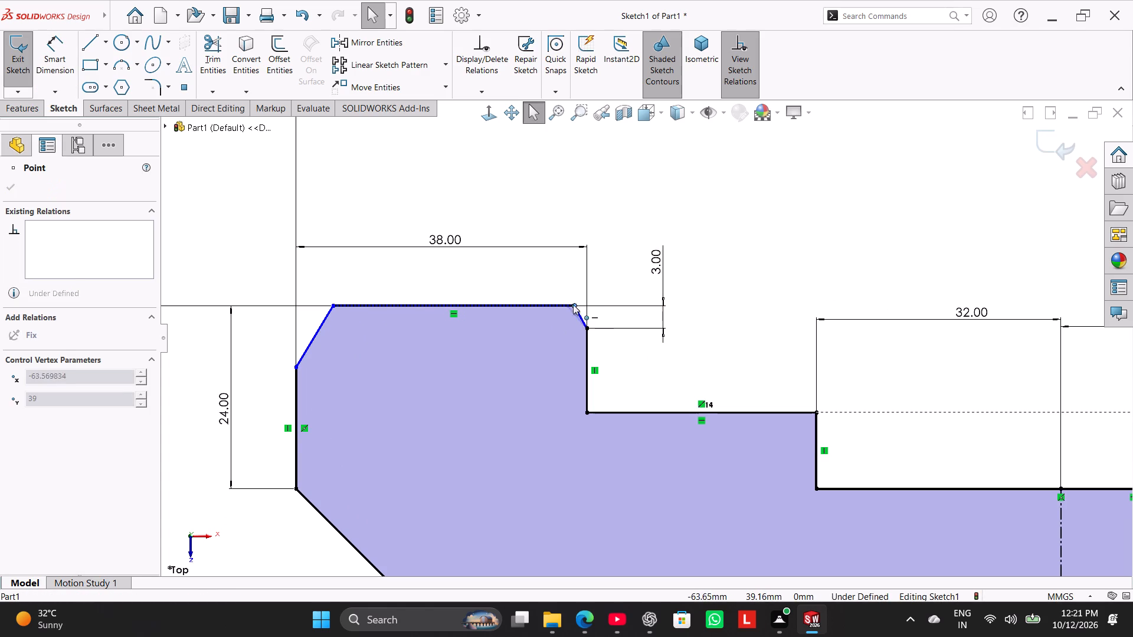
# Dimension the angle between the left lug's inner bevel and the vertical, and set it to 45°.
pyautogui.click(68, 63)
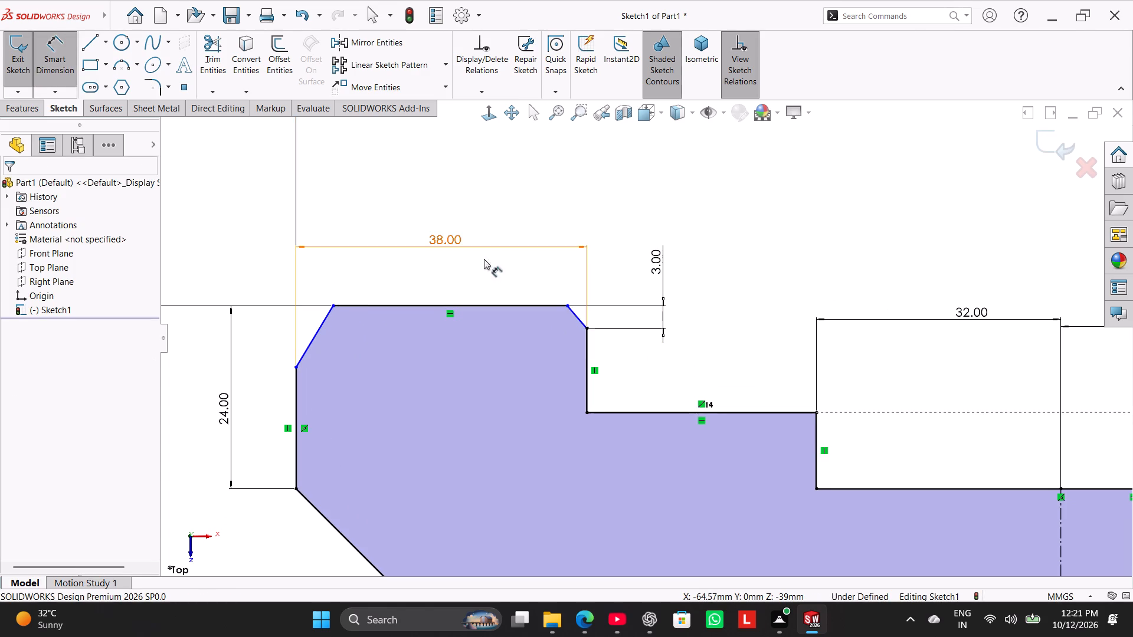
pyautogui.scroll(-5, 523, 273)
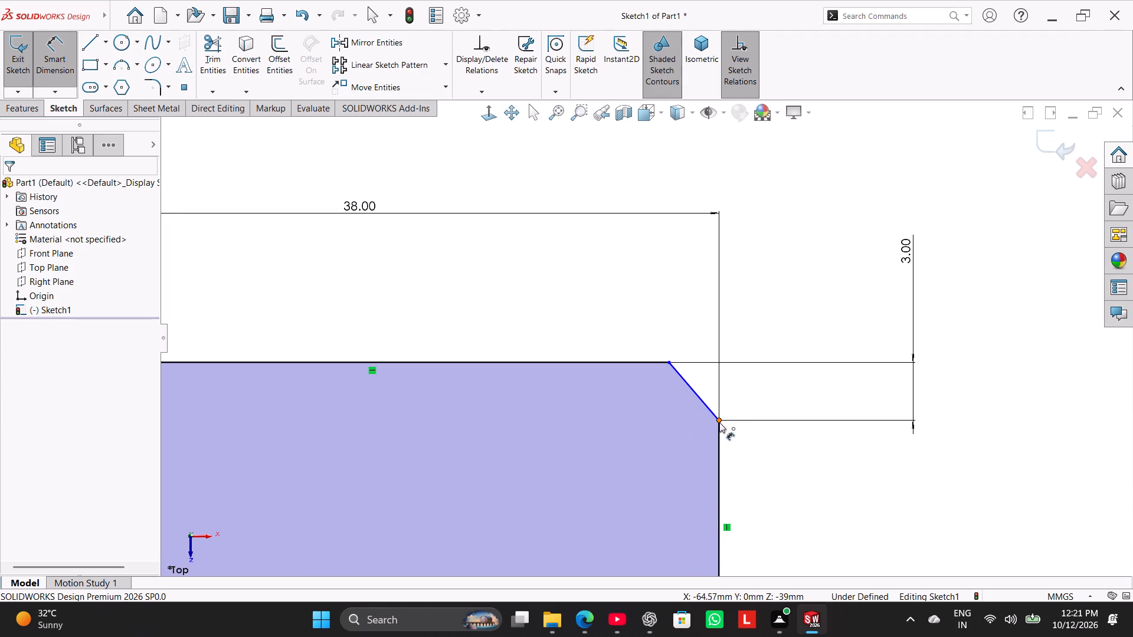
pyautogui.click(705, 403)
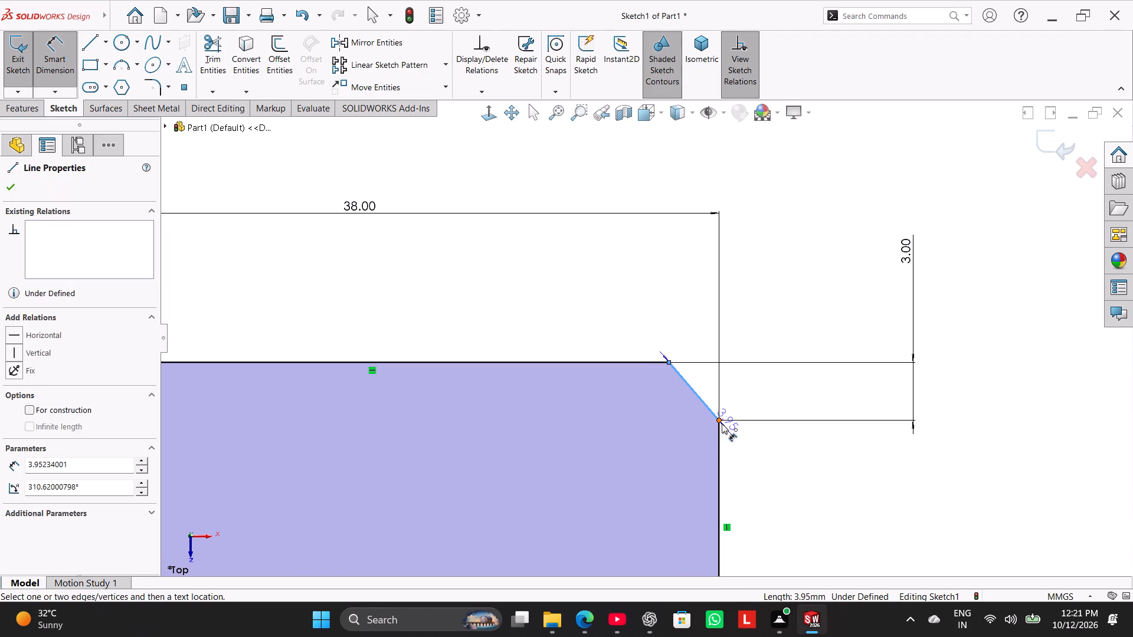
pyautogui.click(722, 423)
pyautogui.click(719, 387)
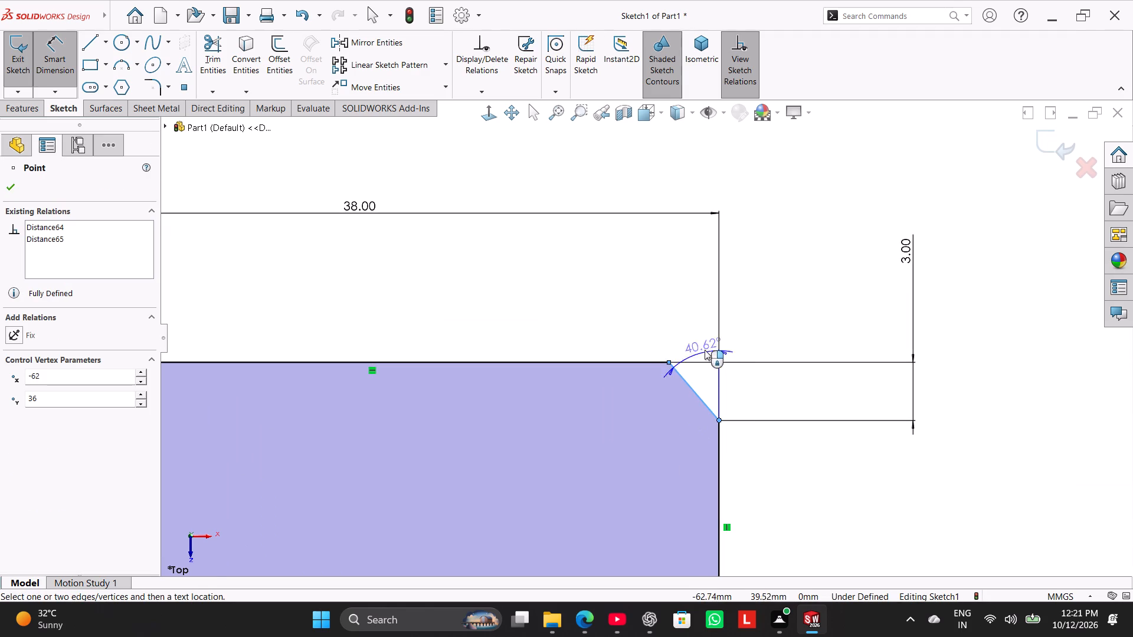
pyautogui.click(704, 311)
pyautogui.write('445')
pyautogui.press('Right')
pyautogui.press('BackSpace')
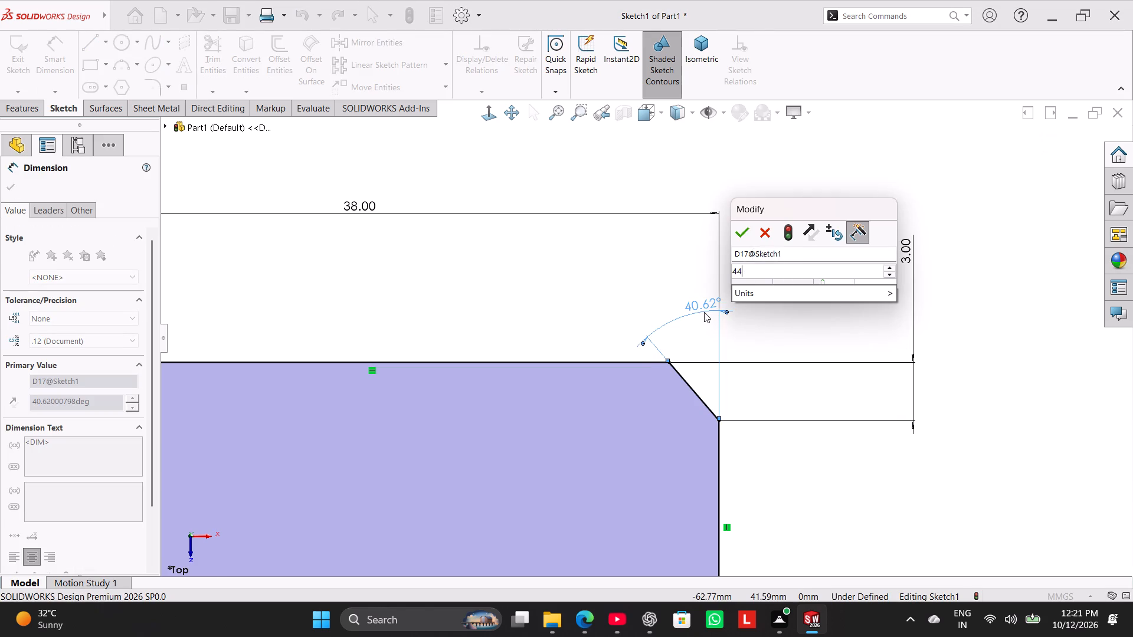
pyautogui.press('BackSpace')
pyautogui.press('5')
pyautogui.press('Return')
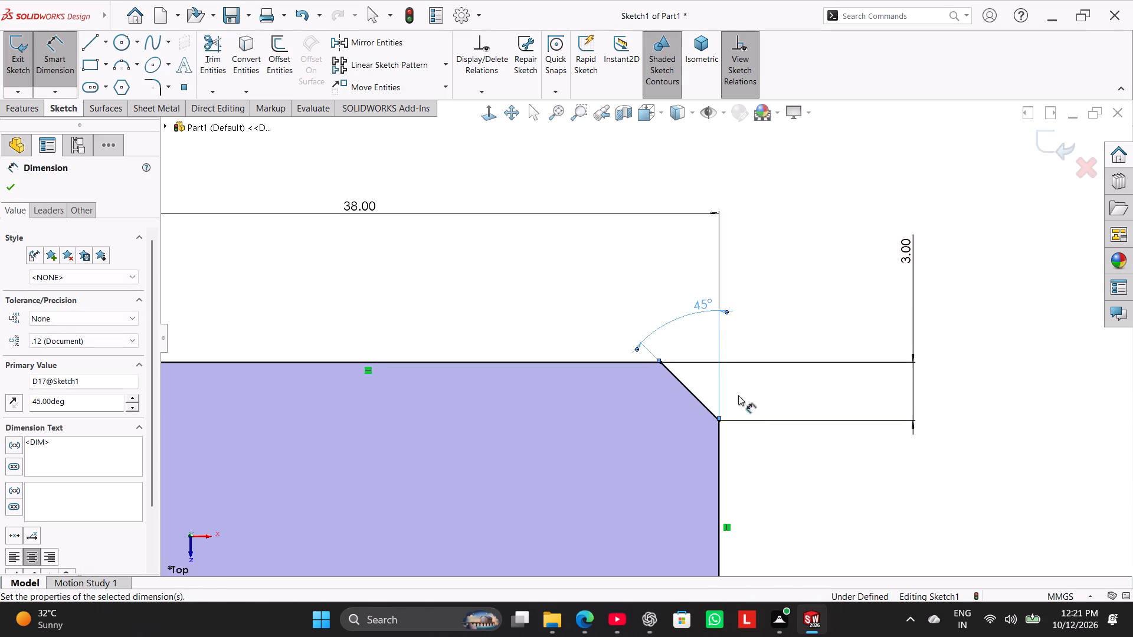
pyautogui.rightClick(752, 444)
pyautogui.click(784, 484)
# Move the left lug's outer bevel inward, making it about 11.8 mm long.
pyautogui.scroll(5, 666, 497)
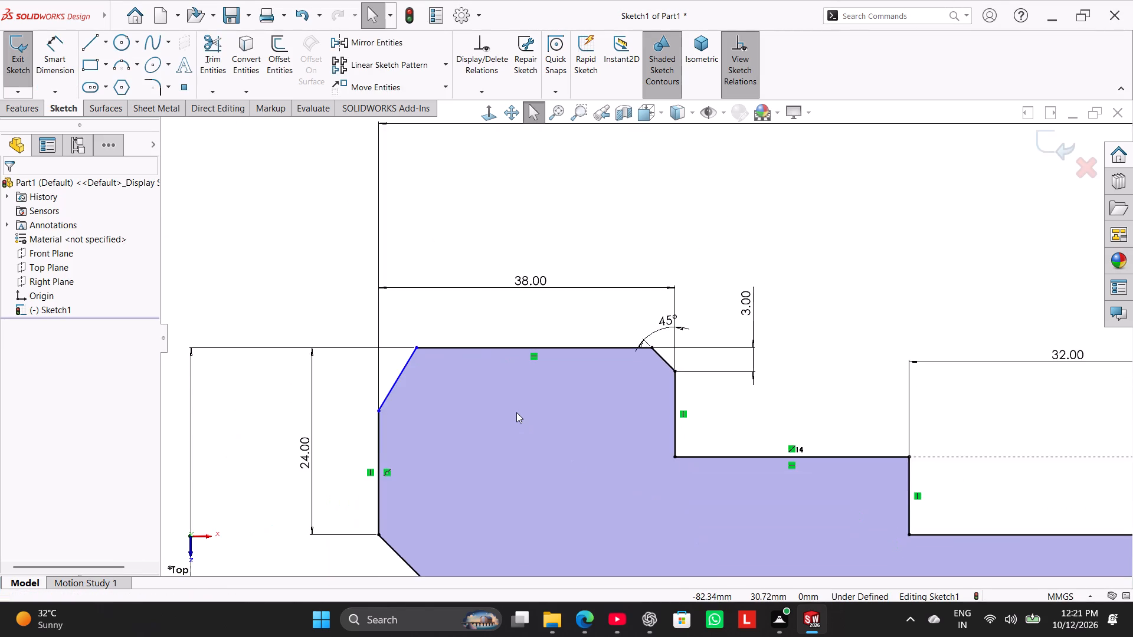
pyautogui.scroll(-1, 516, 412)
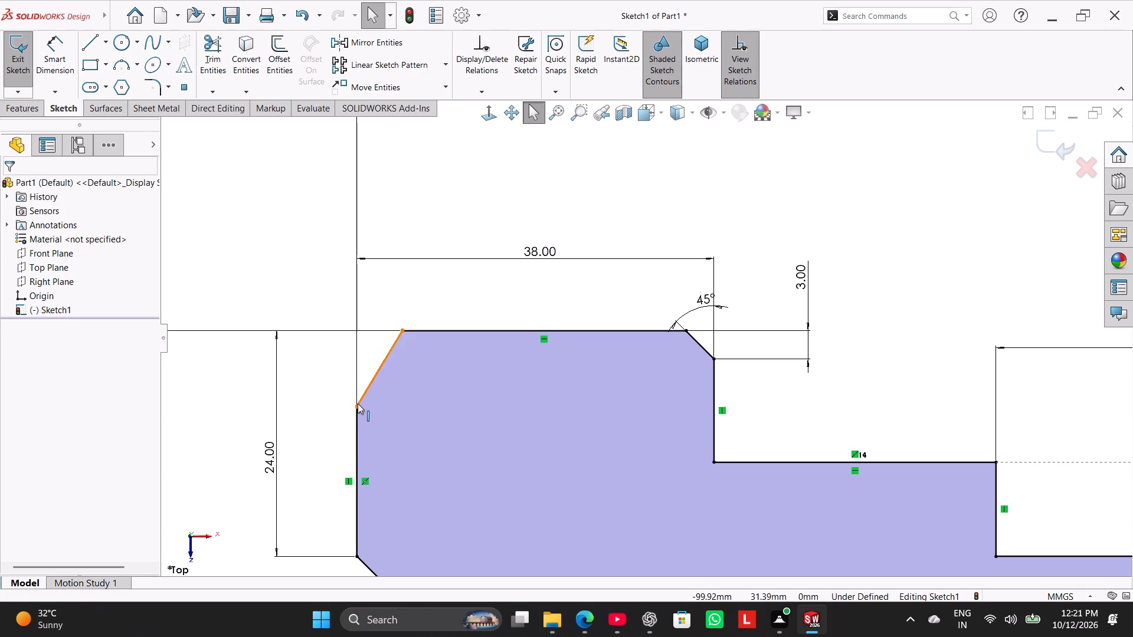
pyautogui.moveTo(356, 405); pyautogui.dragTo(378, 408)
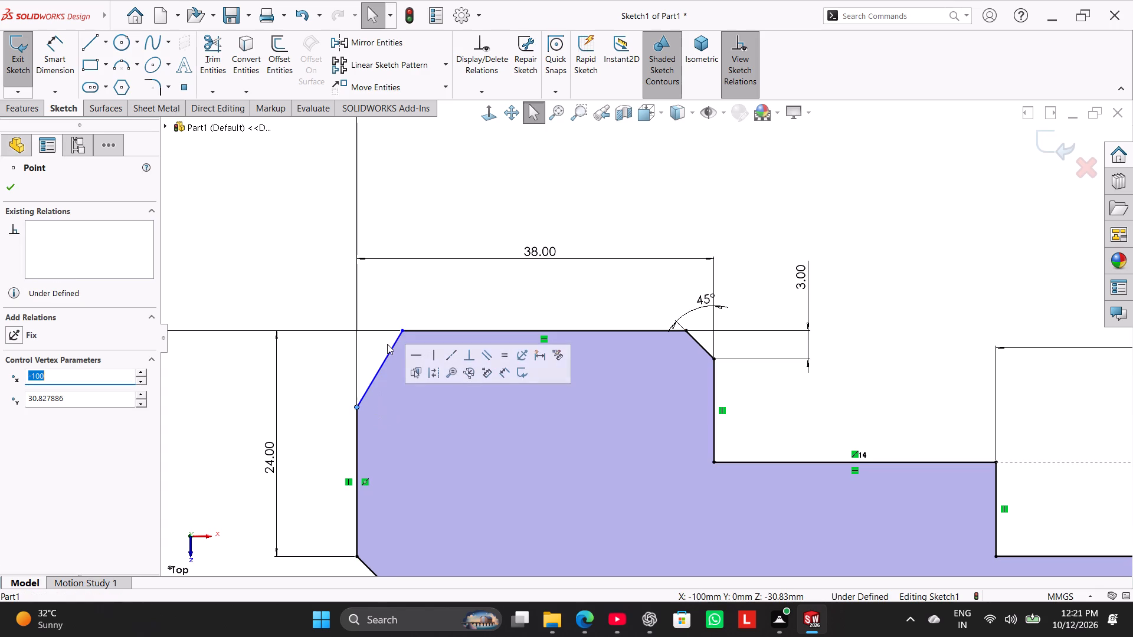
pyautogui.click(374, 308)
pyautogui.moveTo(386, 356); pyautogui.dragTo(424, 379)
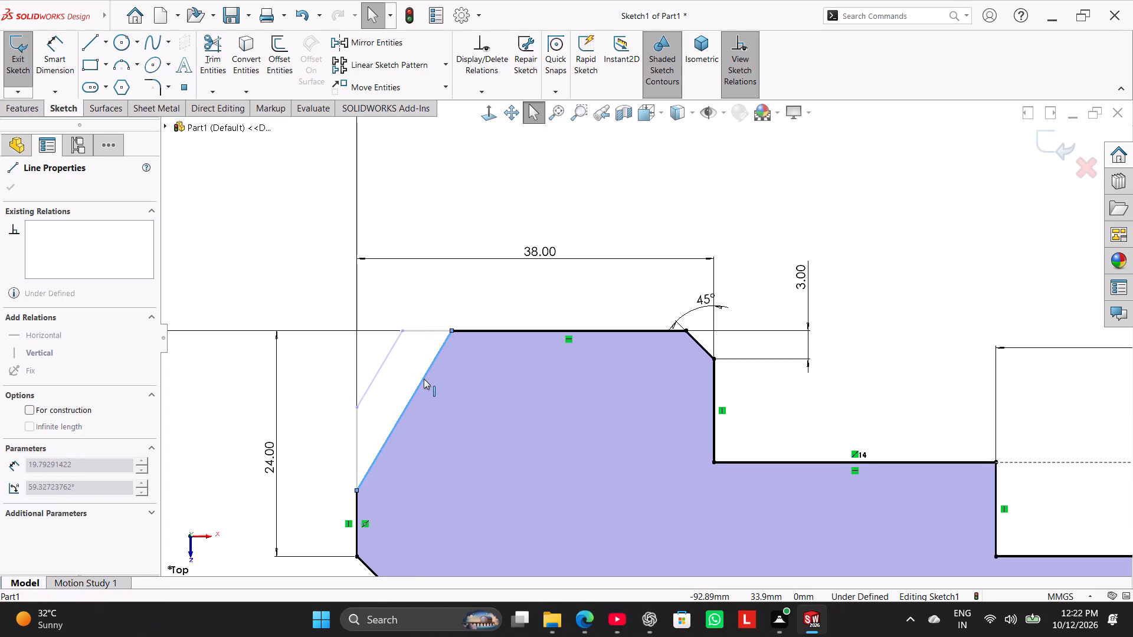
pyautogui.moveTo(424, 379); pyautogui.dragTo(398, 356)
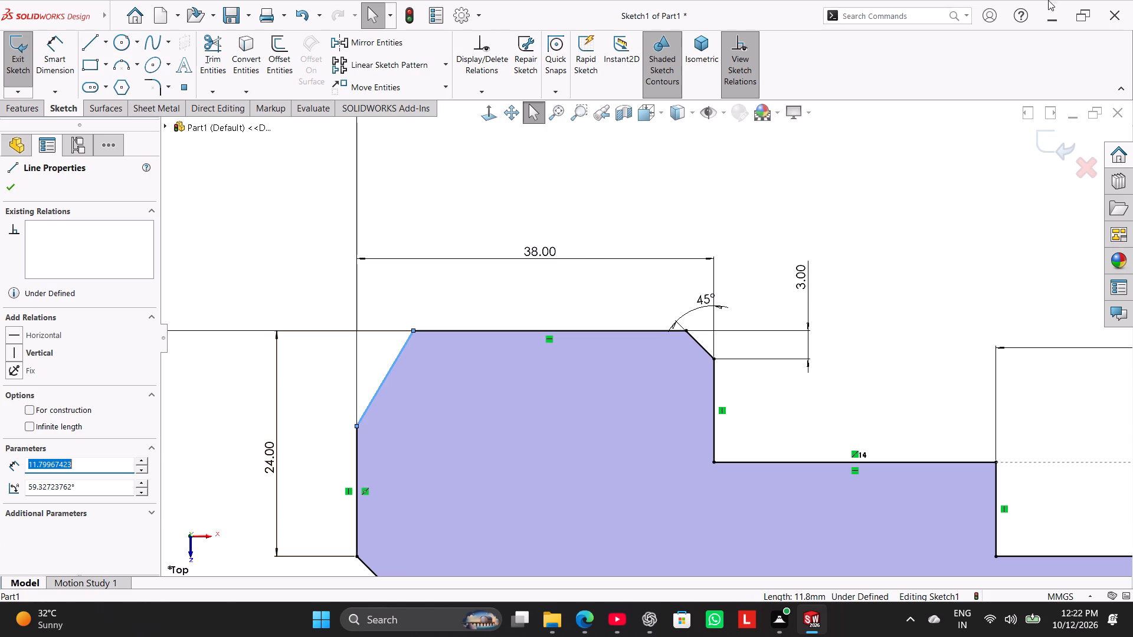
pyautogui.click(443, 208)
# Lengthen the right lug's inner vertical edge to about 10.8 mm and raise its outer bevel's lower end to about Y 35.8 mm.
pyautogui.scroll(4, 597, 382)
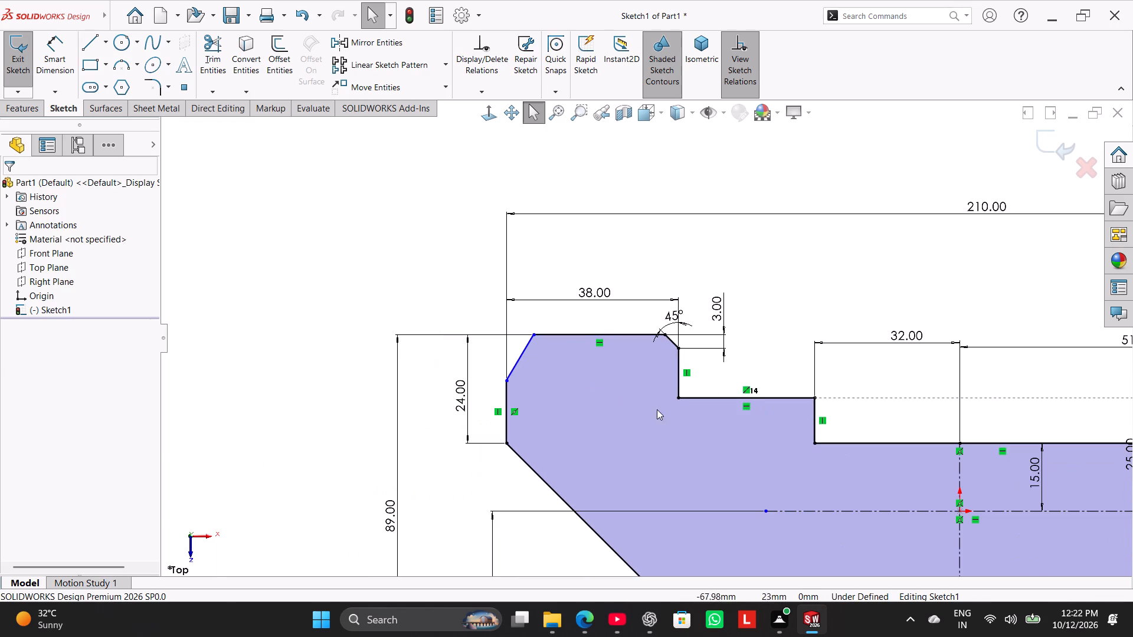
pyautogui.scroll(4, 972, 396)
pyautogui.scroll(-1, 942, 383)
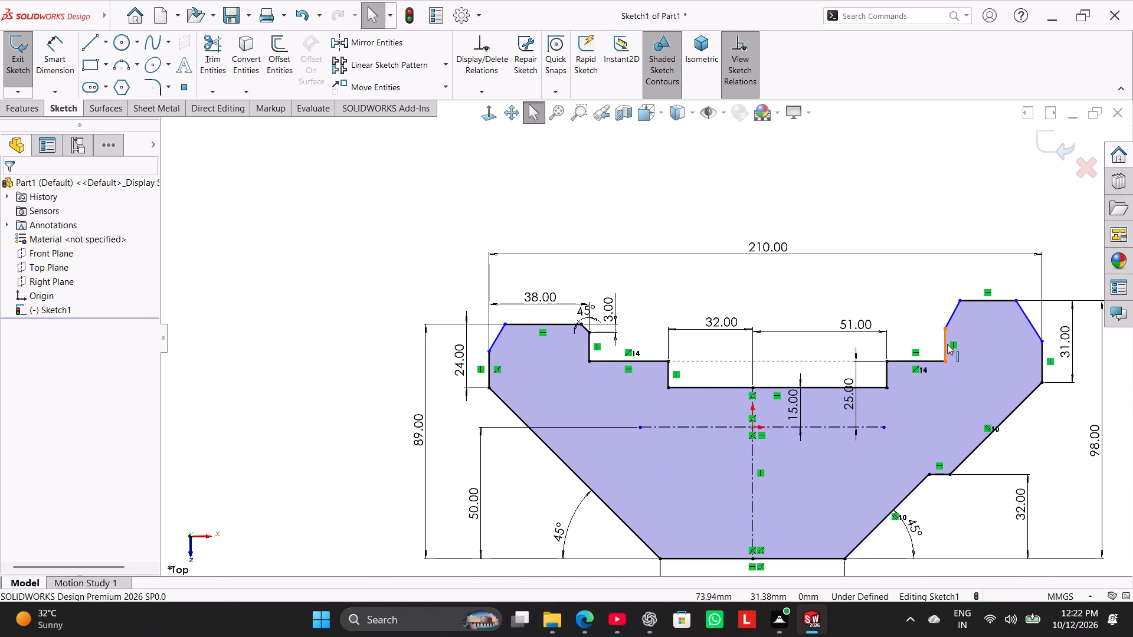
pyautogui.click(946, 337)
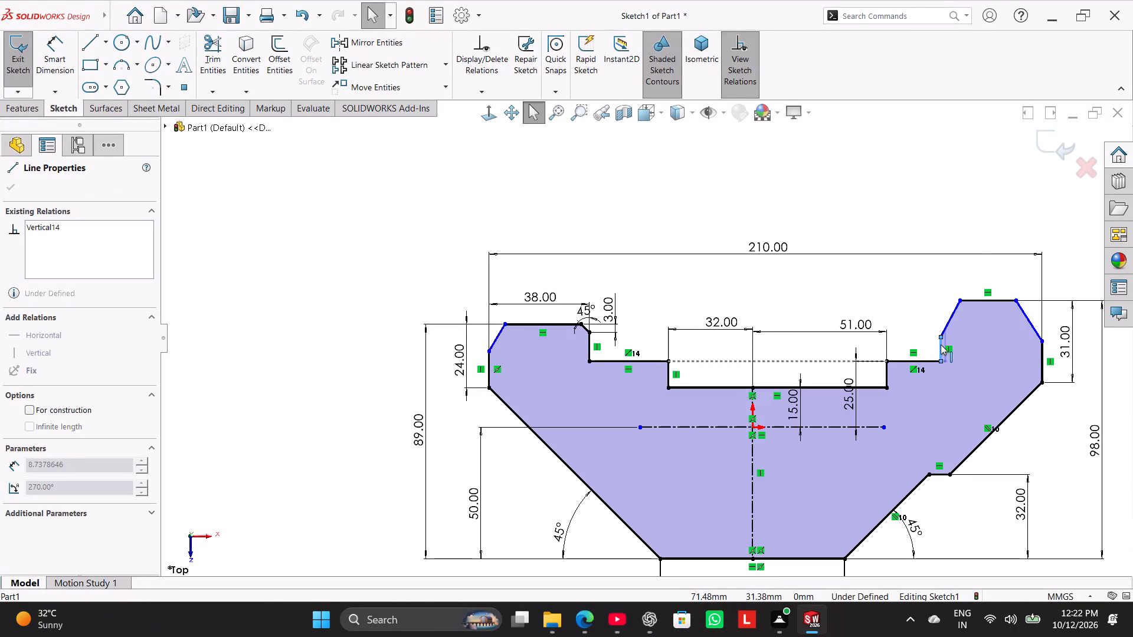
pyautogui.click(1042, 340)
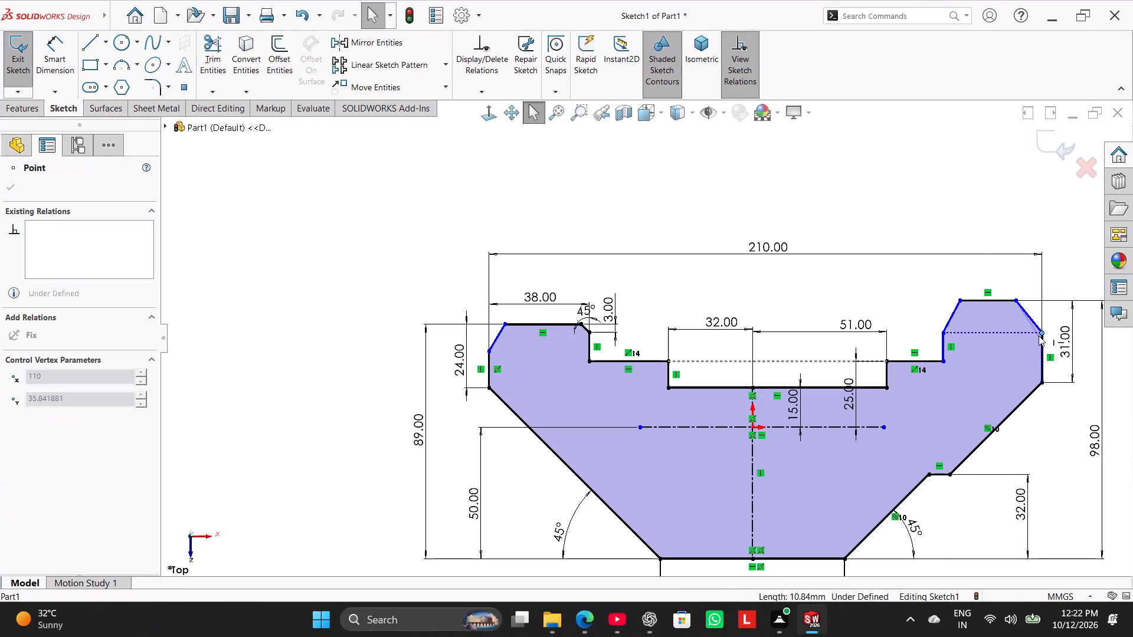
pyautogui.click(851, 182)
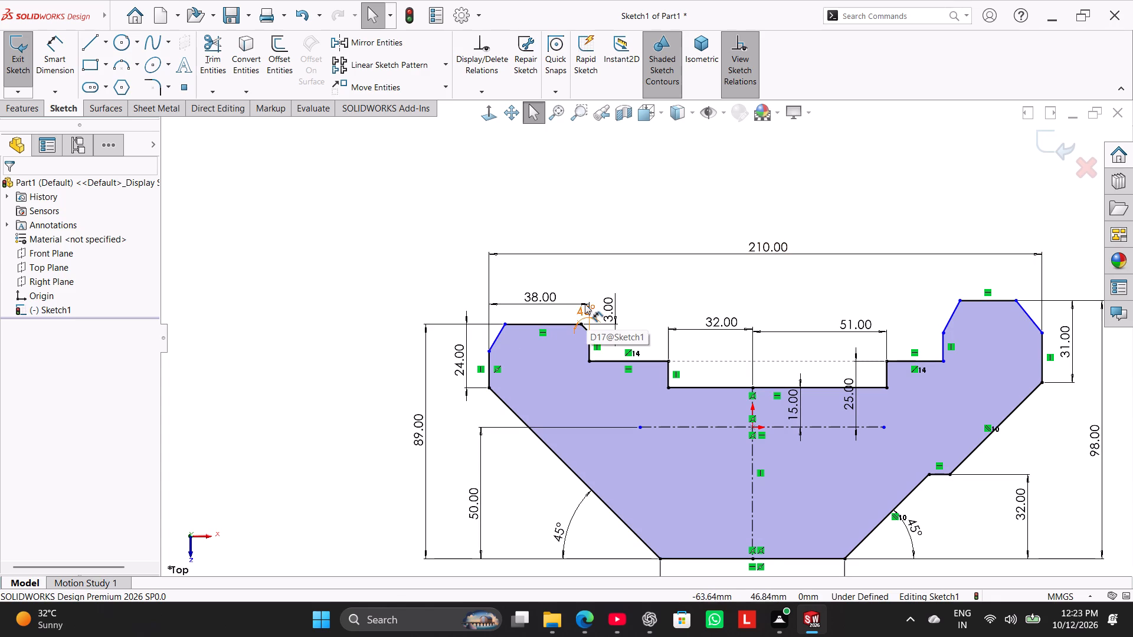
# Undo the recent lug edits back to the state before the left lug's inner bevel was dimensioned.
pyautogui.hotkey('ctrl', 'z')
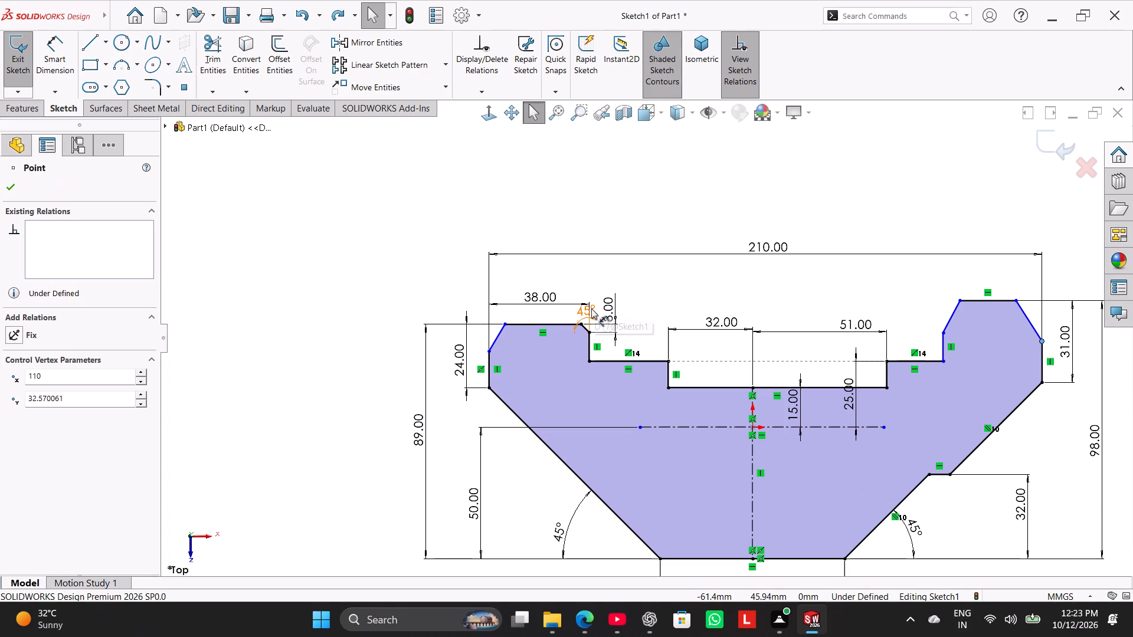
pyautogui.hotkey('ctrl', 'z')
pyautogui.hotkey('ctrl', 'z')
pyautogui.hotkey('ctrl', 'z')
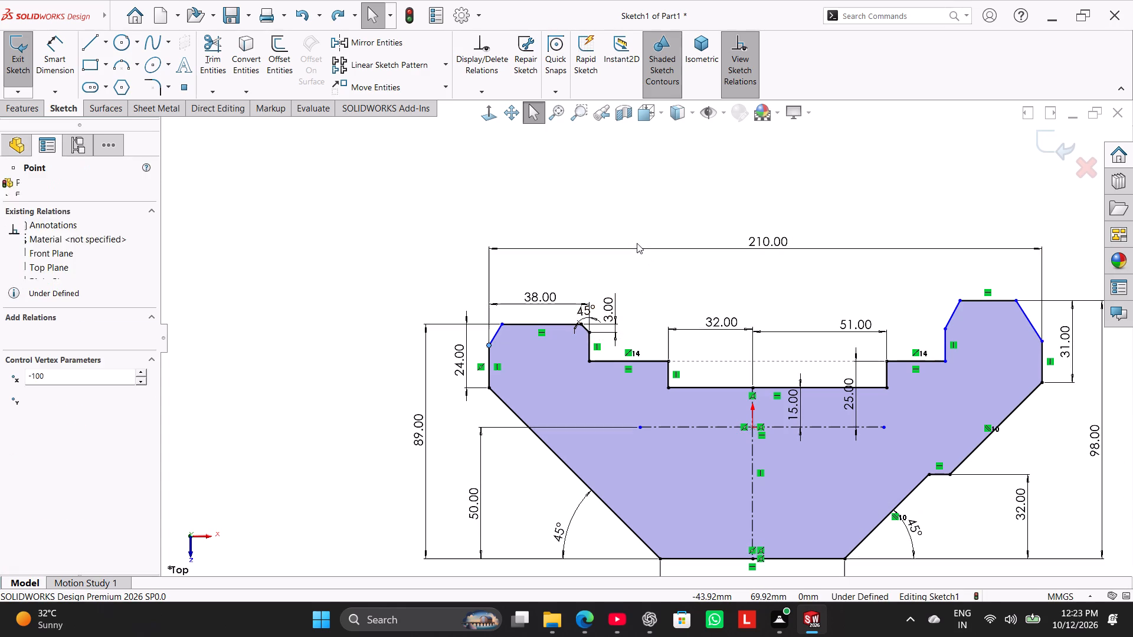
pyautogui.hotkey('ctrl', 'z')
pyautogui.hotkey('ctrl', 'z')
pyautogui.hotkey('ctrl', 'z')
pyautogui.hotkey('ctrl', 'z')
pyautogui.hotkey('ctrl', 'z')
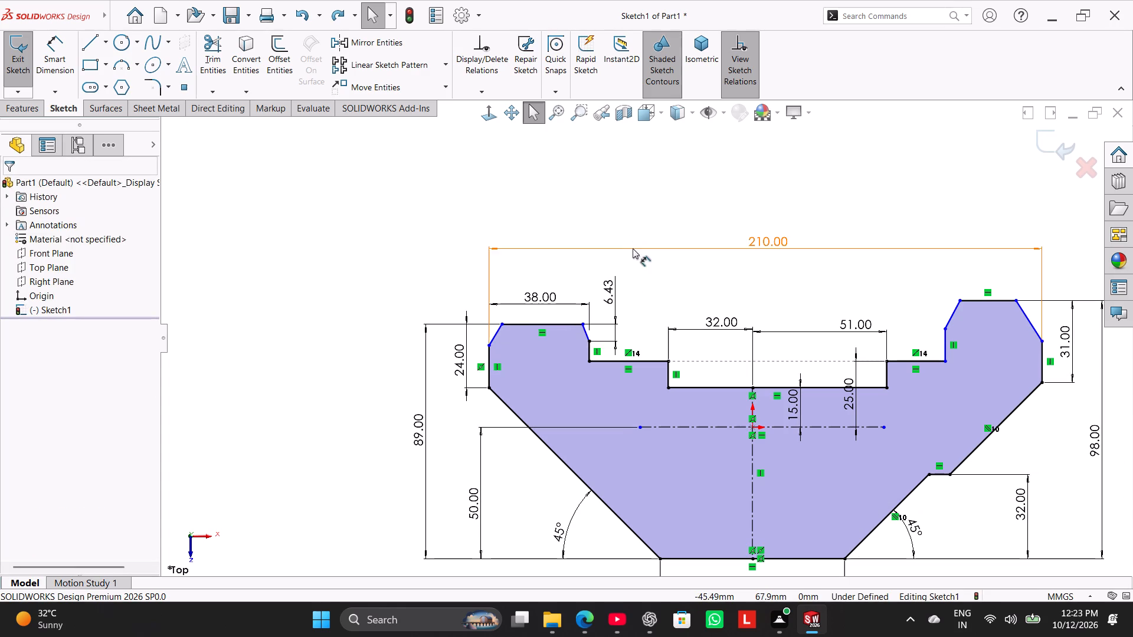
pyautogui.hotkey('ctrl', 'z')
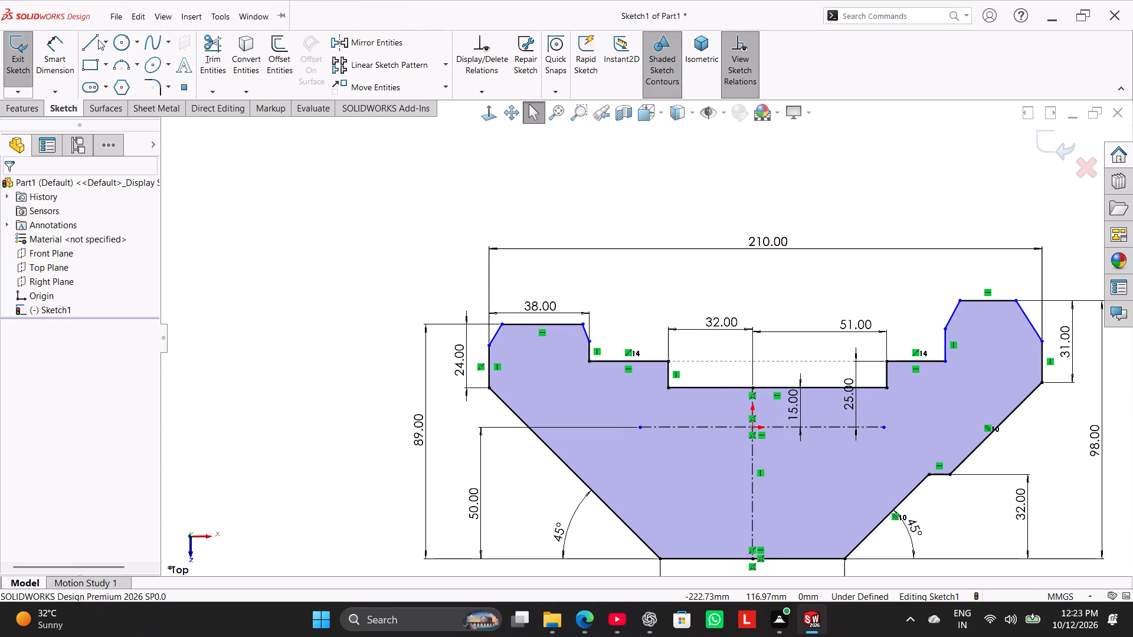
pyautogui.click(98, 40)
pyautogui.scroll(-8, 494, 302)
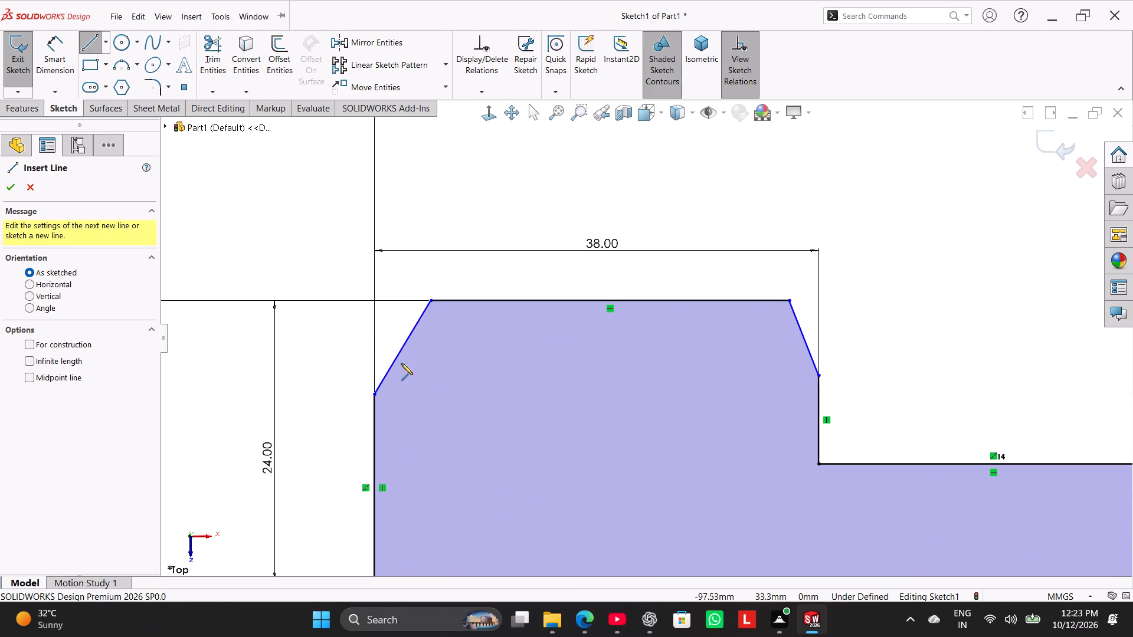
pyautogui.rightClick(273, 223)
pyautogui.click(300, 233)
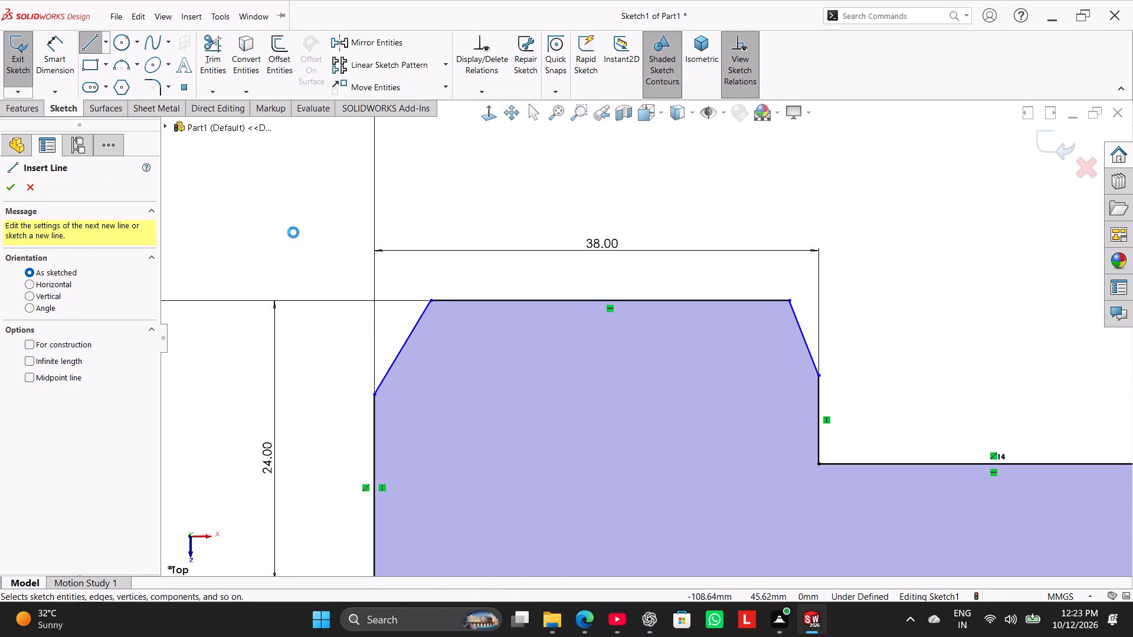
# Trim away the outer and inner bevel lines of the left lug.
pyautogui.click(224, 53)
pyautogui.moveTo(454, 339); pyautogui.dragTo(379, 295)
pyautogui.scroll(2, 942, 417)
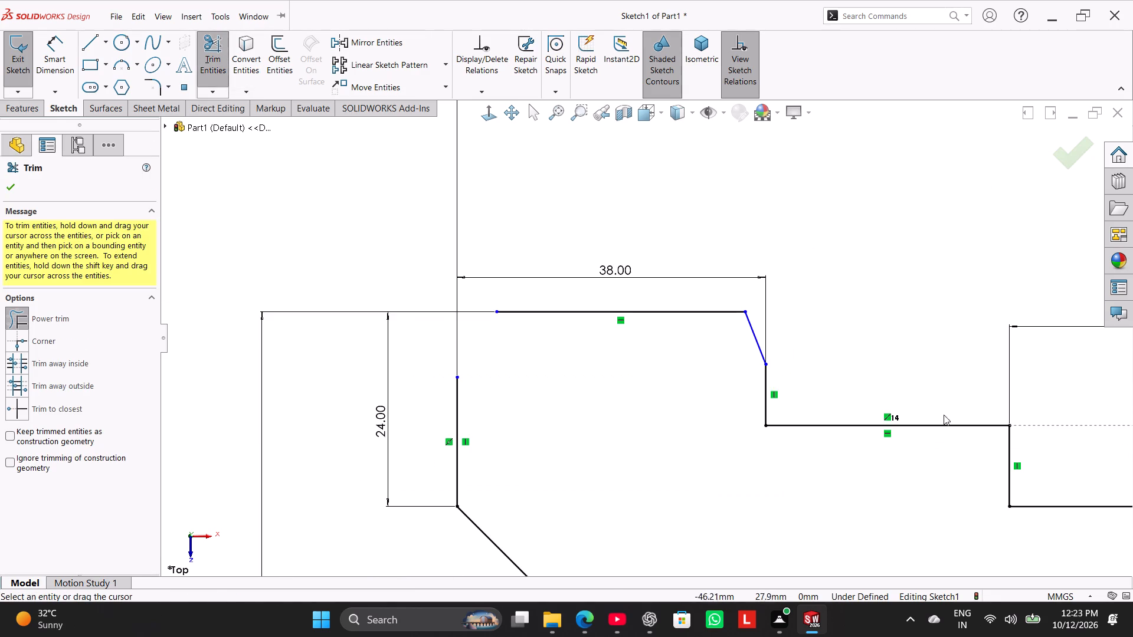
pyautogui.moveTo(733, 343); pyautogui.dragTo(767, 290)
# Trim the right lug's outer bevel line.
pyautogui.scroll(5, 874, 326)
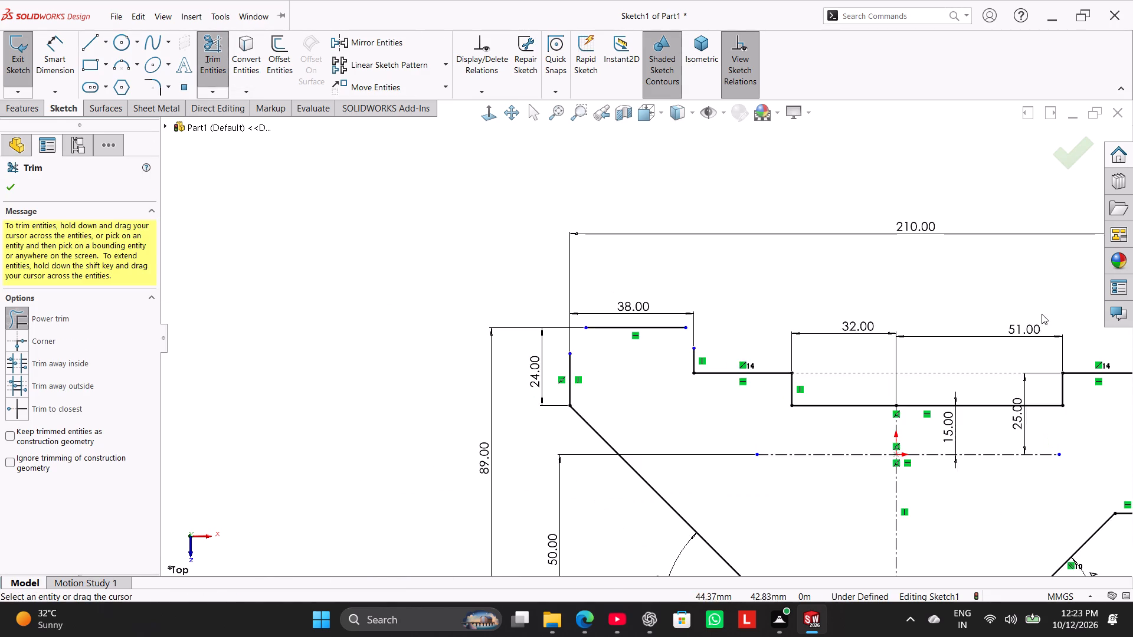
pyautogui.scroll(-1, 1042, 314)
pyautogui.scroll(3, 1052, 314)
pyautogui.scroll(-4, 980, 323)
pyautogui.moveTo(933, 346); pyautogui.dragTo(962, 301)
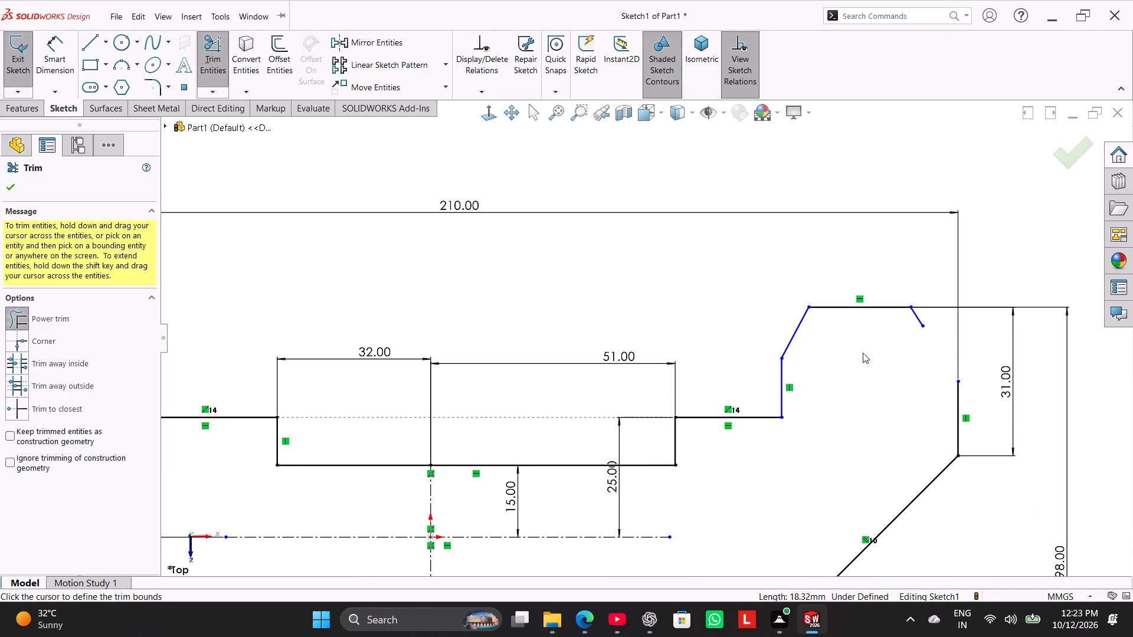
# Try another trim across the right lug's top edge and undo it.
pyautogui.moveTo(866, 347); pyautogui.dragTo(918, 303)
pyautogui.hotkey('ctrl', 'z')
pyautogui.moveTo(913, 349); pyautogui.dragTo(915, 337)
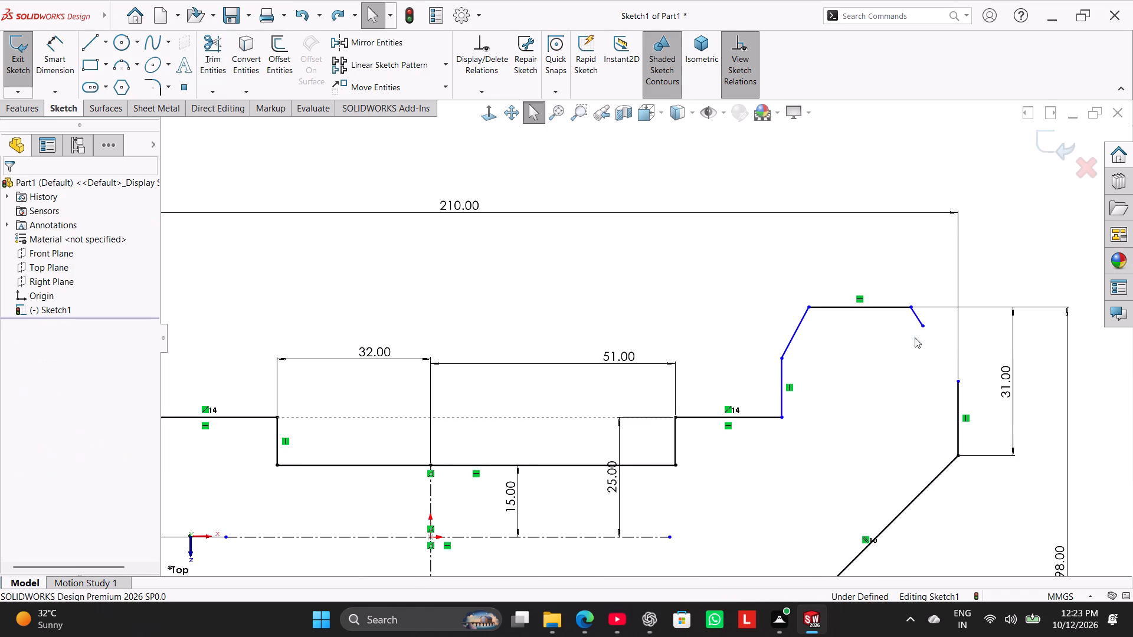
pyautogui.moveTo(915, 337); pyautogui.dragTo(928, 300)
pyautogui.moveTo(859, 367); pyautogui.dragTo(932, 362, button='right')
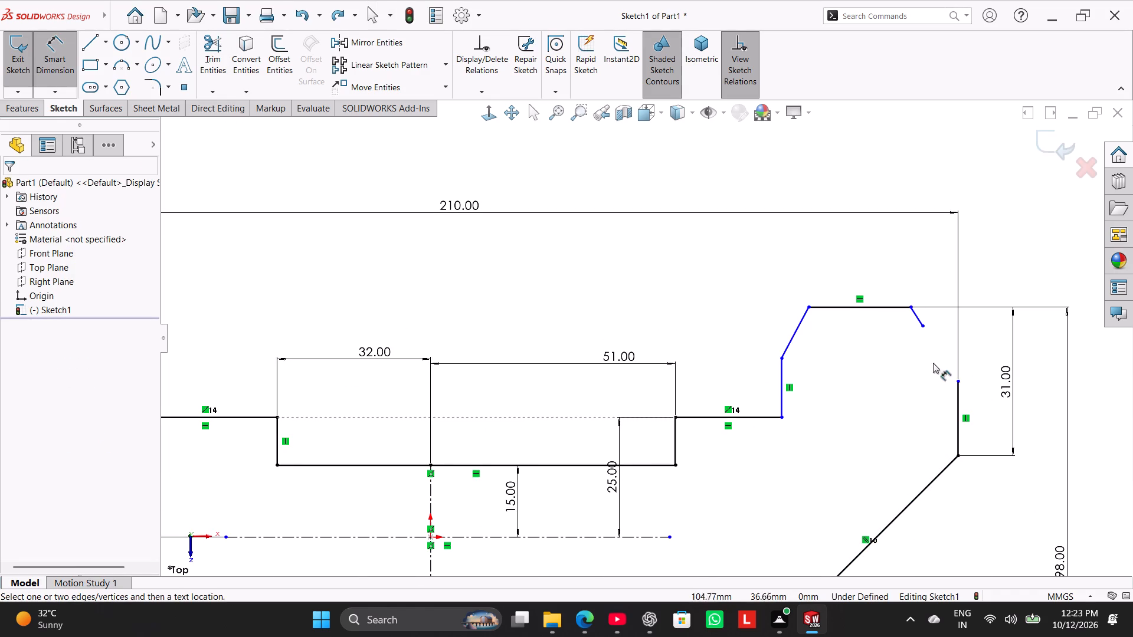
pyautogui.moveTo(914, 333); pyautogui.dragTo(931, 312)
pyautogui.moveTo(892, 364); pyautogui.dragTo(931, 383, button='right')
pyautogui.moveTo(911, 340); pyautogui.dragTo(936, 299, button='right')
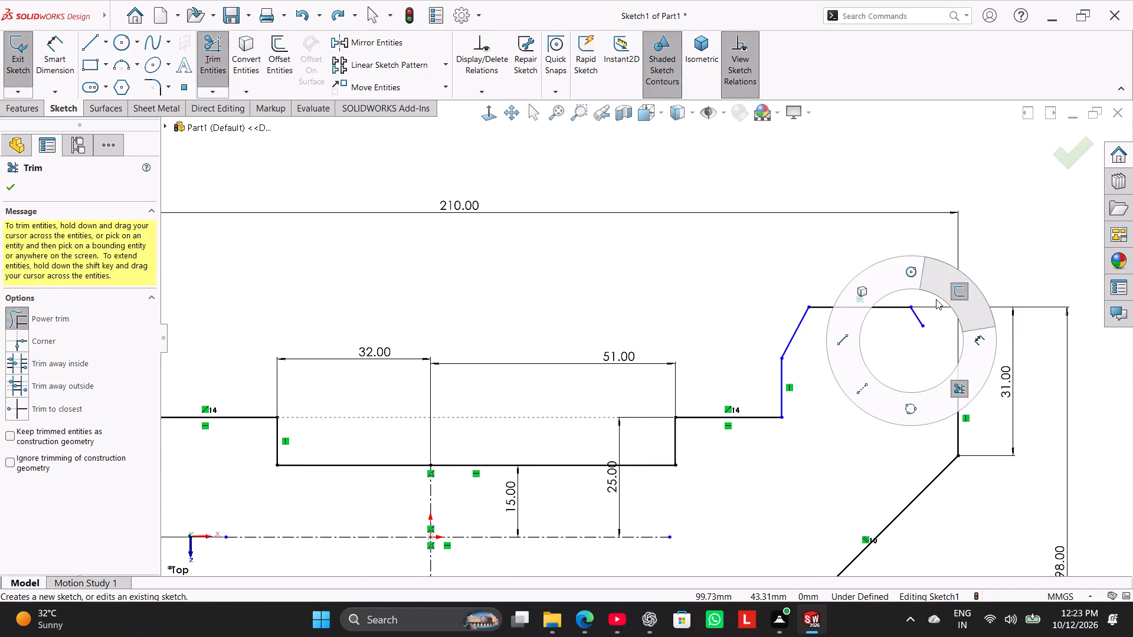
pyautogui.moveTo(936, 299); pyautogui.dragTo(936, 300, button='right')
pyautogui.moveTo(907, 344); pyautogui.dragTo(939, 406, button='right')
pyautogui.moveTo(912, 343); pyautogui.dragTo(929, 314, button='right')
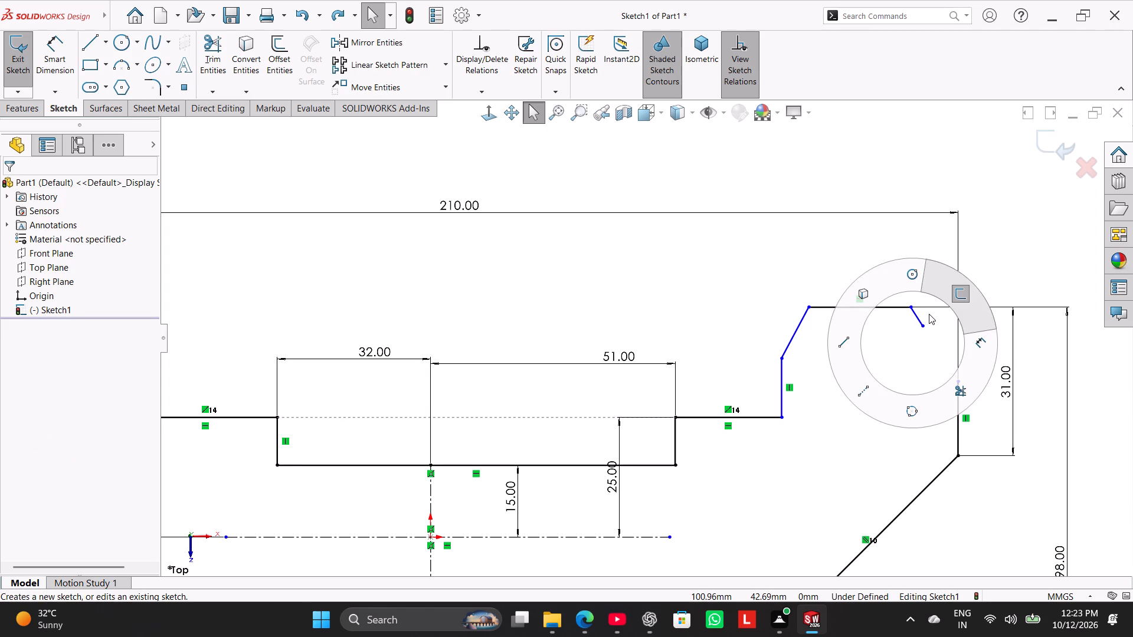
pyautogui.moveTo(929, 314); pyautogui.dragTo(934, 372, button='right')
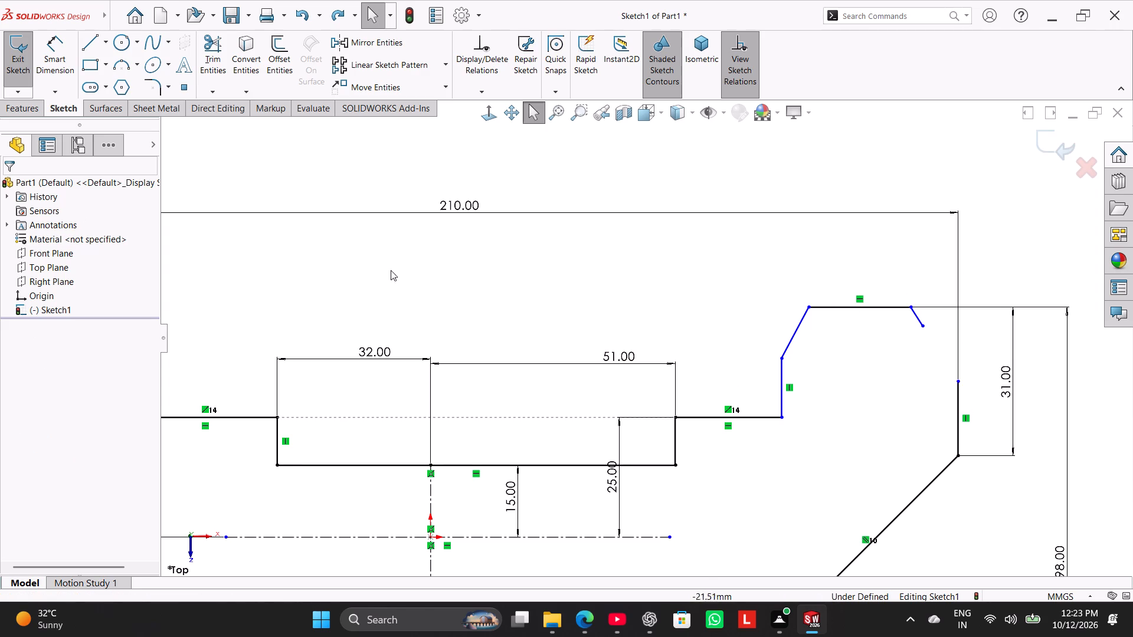
# Trim away the remaining stub of the right lug's outer bevel and its inner bevel line.
pyautogui.moveTo(505, 251); pyautogui.dragTo(596, 297, button='right')
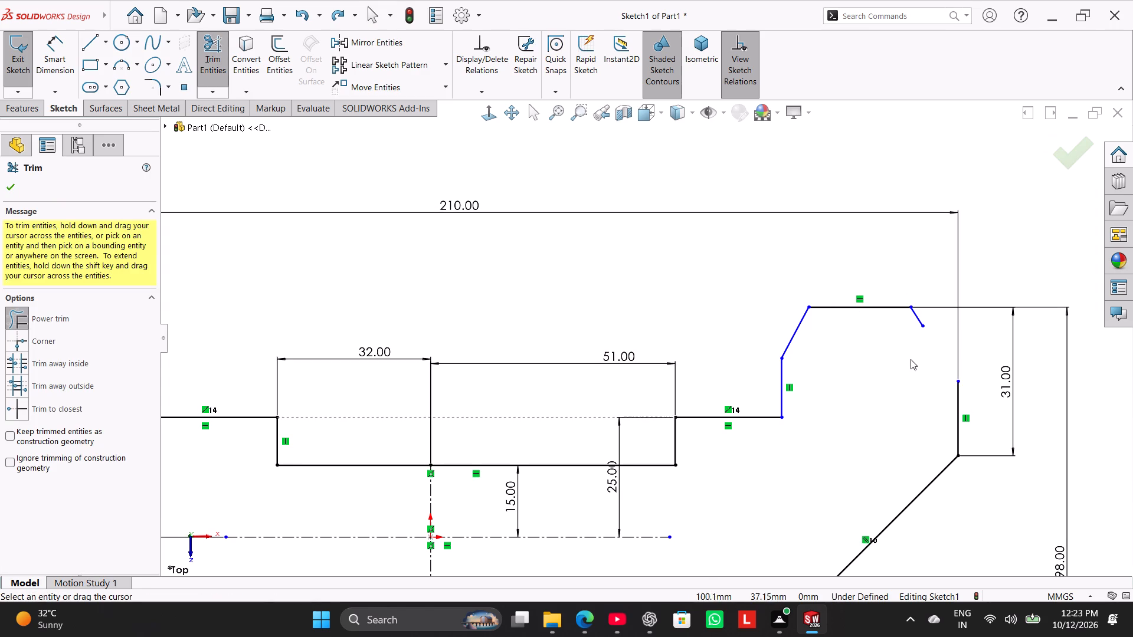
pyautogui.moveTo(909, 358); pyautogui.dragTo(894, 362, button='right')
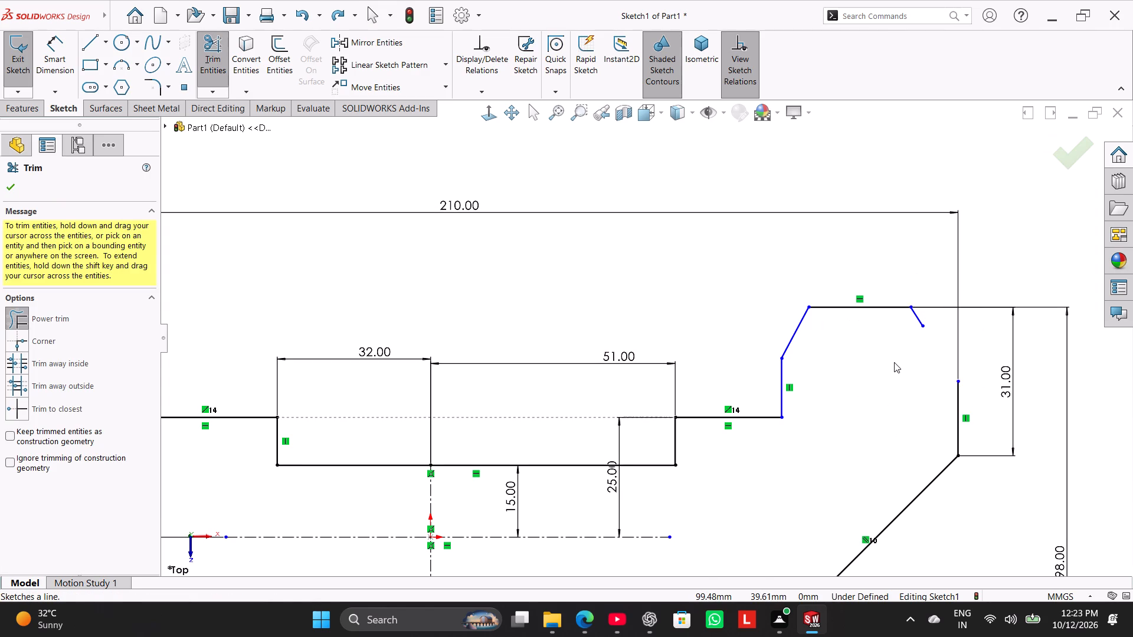
pyautogui.moveTo(902, 355); pyautogui.dragTo(942, 306)
pyautogui.moveTo(859, 354); pyautogui.dragTo(789, 326)
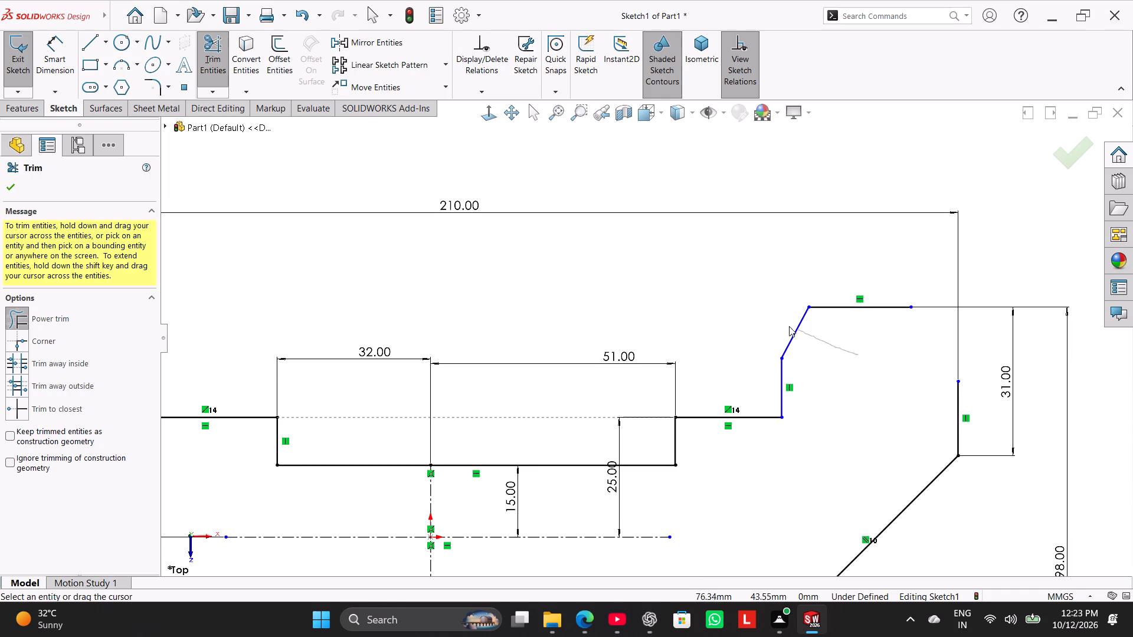
pyautogui.moveTo(789, 326); pyautogui.dragTo(782, 322)
# Stretch the left lug's outer vertical edge up to about Y 42 mm and its top edge outward to about X -97 mm.
pyautogui.scroll(5, 623, 313)
pyautogui.scroll(-4, 364, 326)
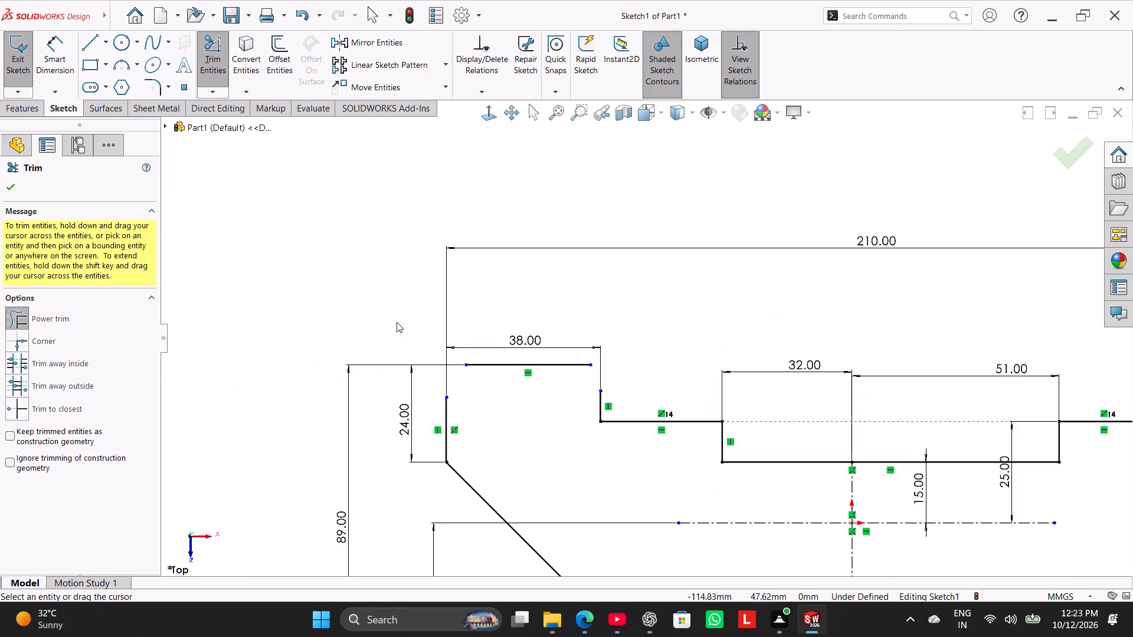
pyautogui.scroll(-4, 397, 322)
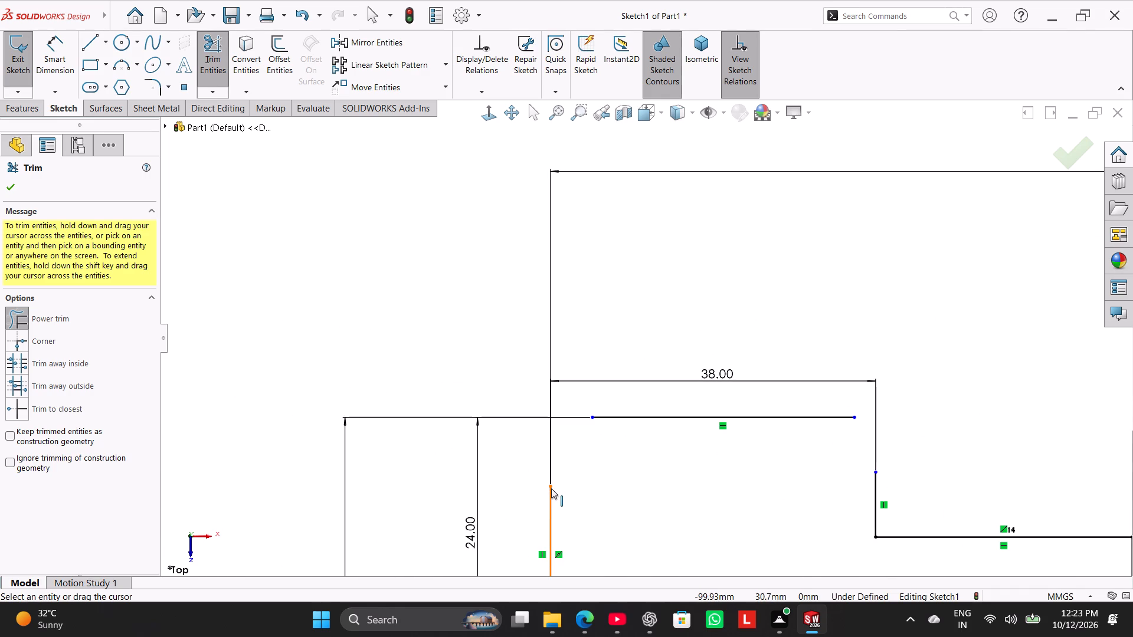
pyautogui.moveTo(551, 485); pyautogui.dragTo(561, 425)
pyautogui.click(440, 352)
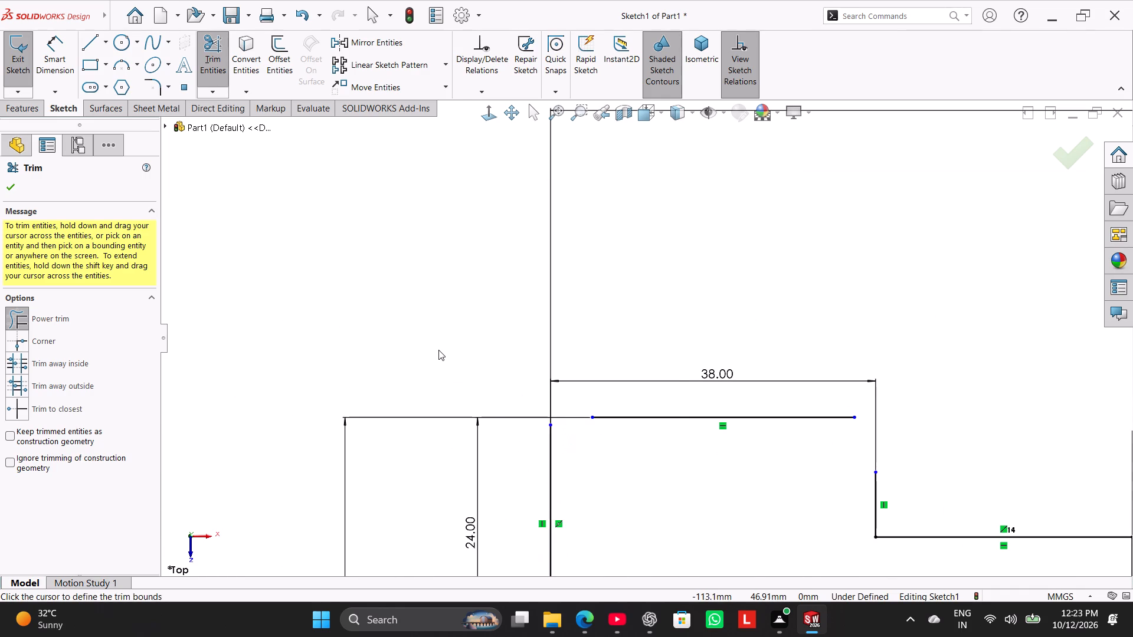
pyautogui.rightClick(438, 350)
pyautogui.click(461, 386)
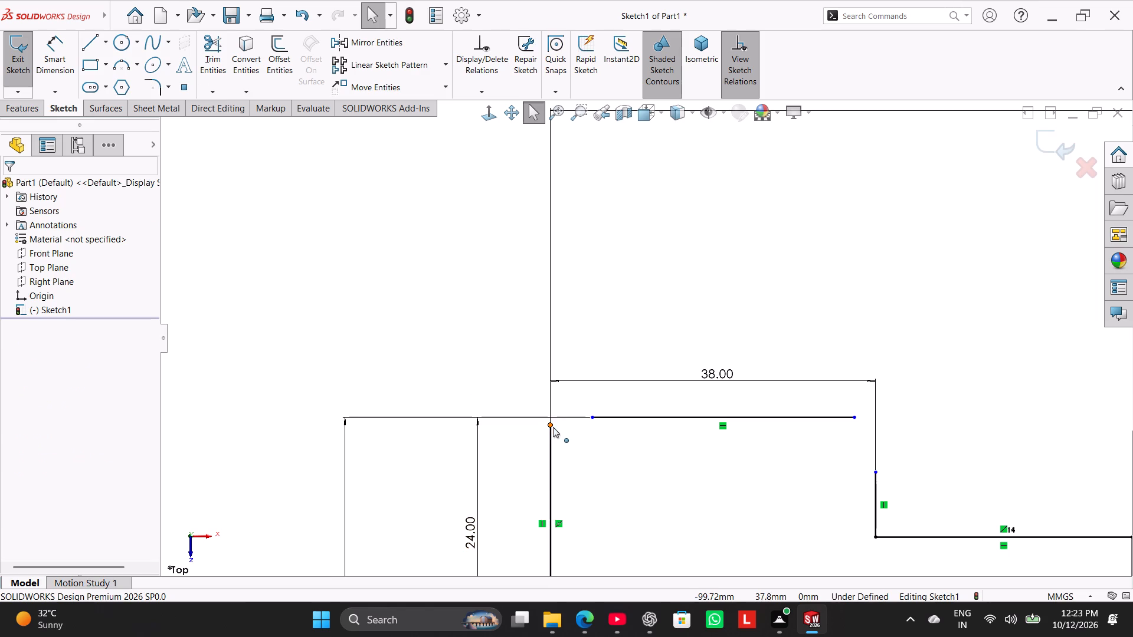
pyautogui.moveTo(553, 425); pyautogui.dragTo(564, 390)
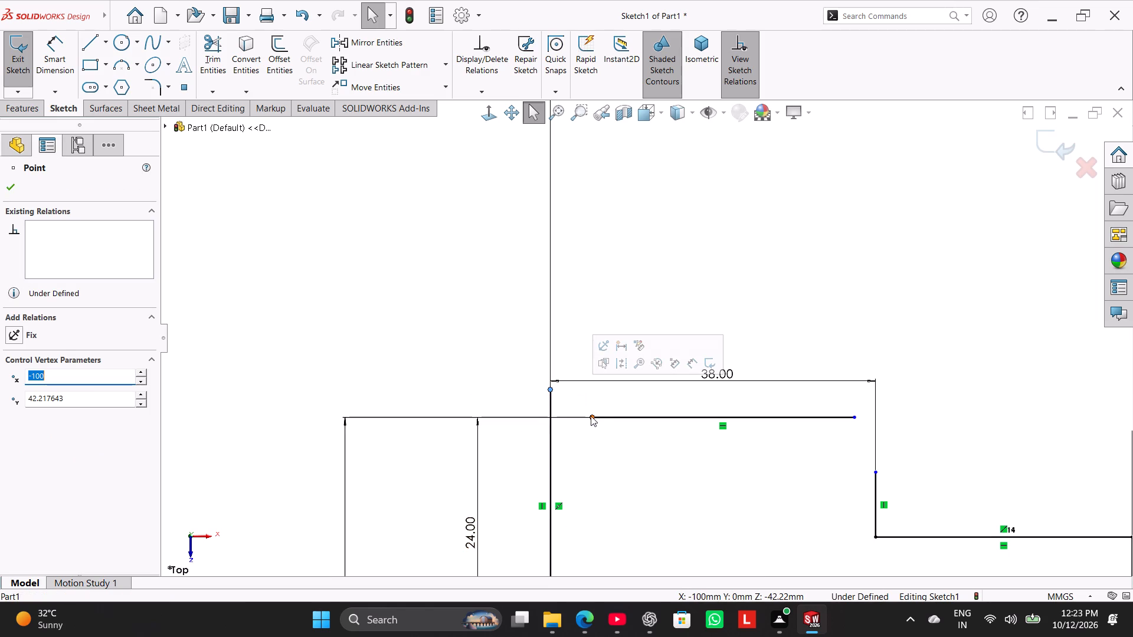
pyautogui.moveTo(591, 416); pyautogui.dragTo(573, 416)
# Merge the top edge's outer endpoint with the outer vertical edge's upper endpoint to close the left lug's outer corner.
pyautogui.keyDown('ctrl'); pyautogui.click(549, 389); pyautogui.keyUp('ctrl')
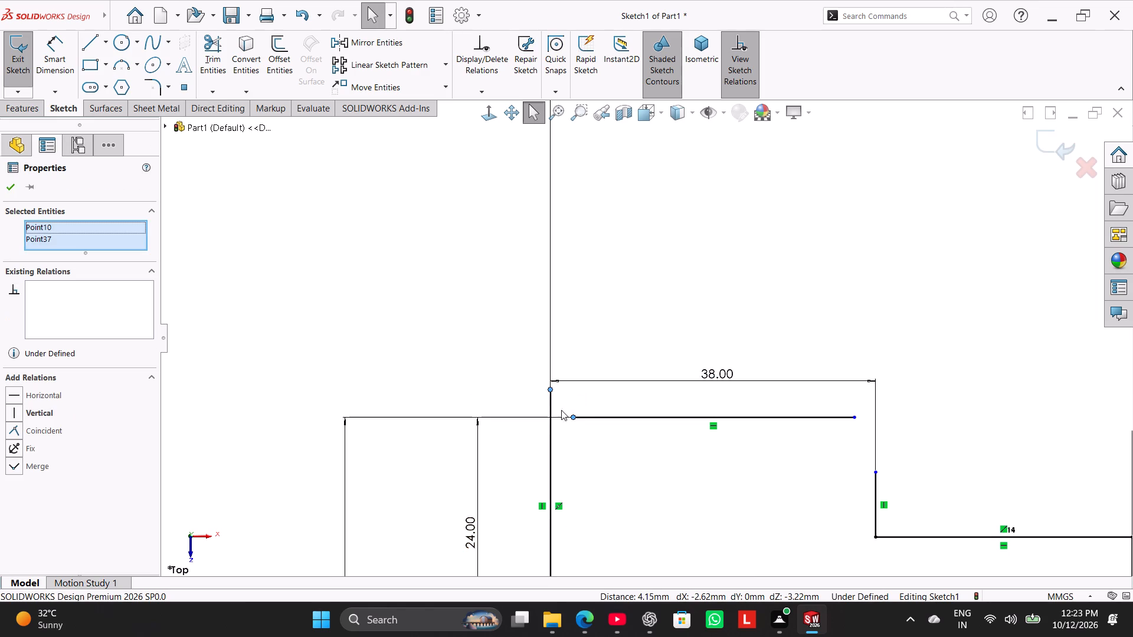
pyautogui.keyDown('ctrl'); pyautogui.click(572, 415); pyautogui.keyUp('ctrl')
pyautogui.click(328, 376)
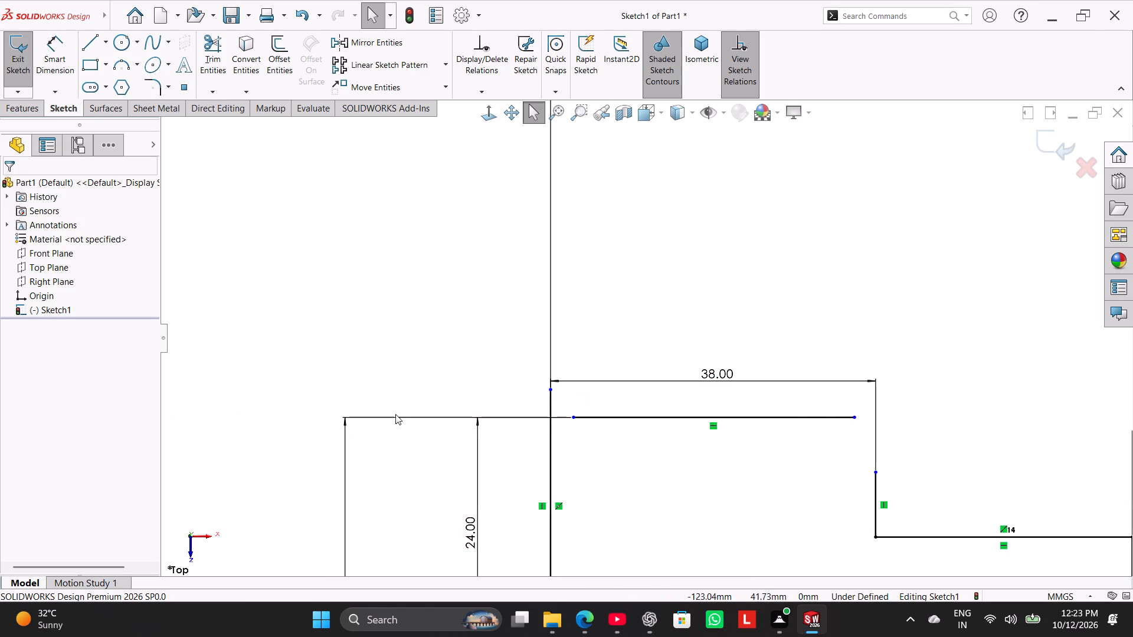
pyautogui.keyDown('ctrl'); pyautogui.click(574, 416); pyautogui.keyUp('ctrl')
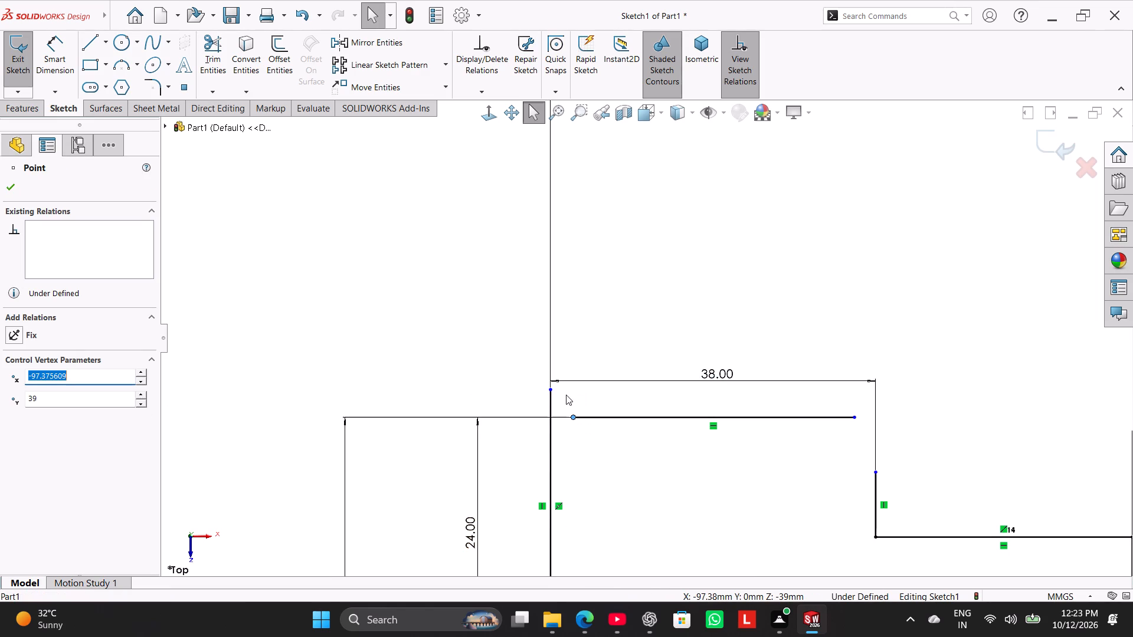
pyautogui.keyDown('ctrl'); pyautogui.click(551, 388); pyautogui.keyUp('ctrl')
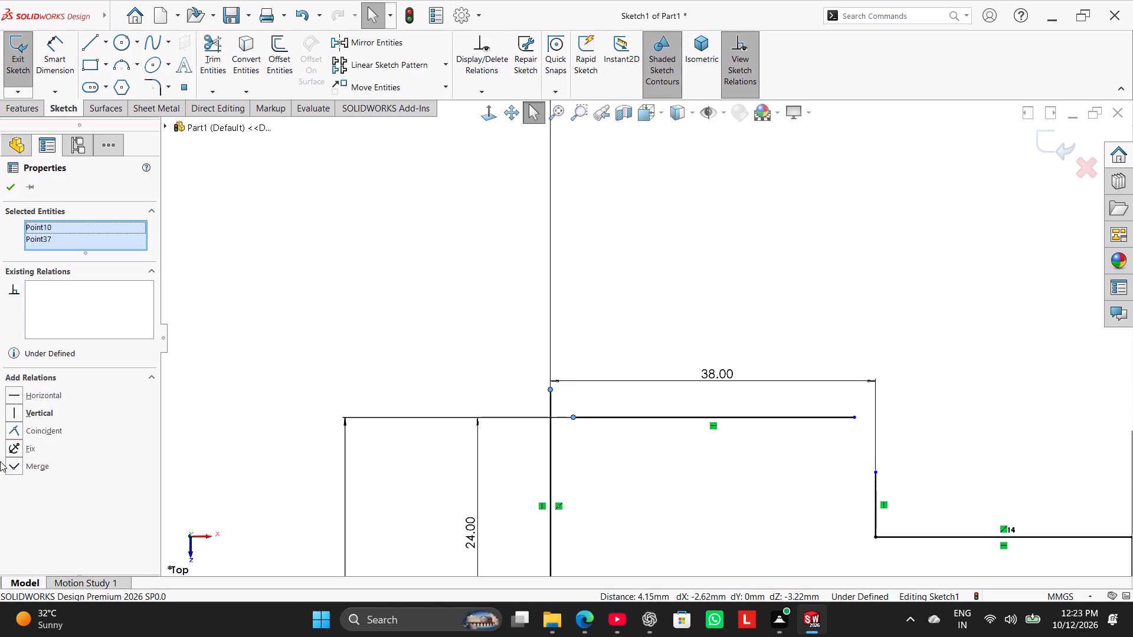
pyautogui.click(28, 465)
pyautogui.click(611, 467)
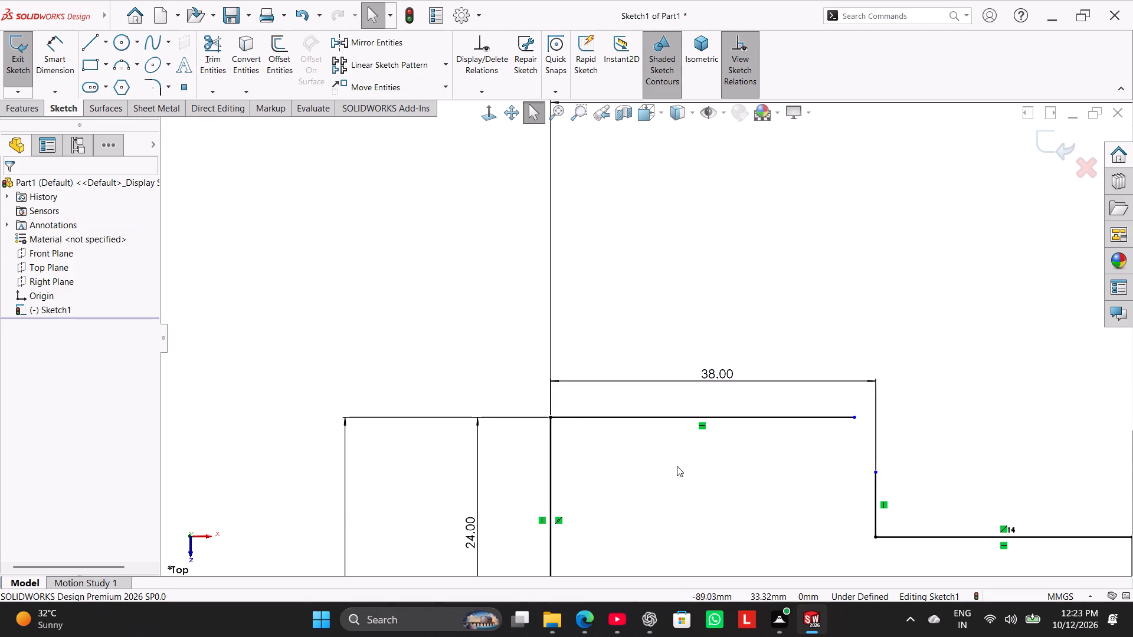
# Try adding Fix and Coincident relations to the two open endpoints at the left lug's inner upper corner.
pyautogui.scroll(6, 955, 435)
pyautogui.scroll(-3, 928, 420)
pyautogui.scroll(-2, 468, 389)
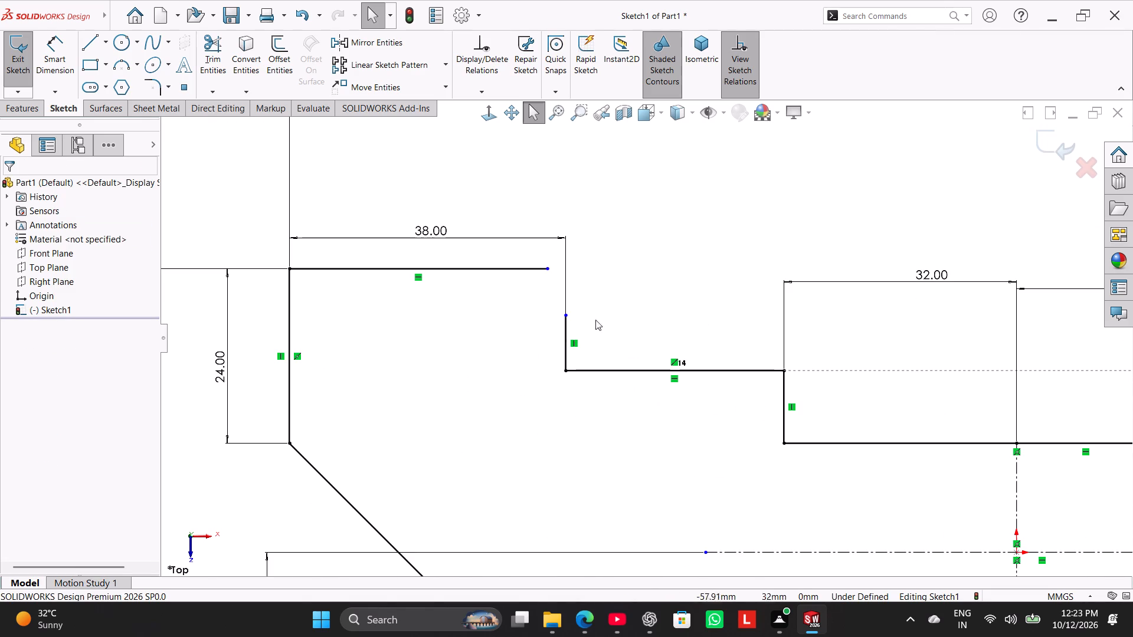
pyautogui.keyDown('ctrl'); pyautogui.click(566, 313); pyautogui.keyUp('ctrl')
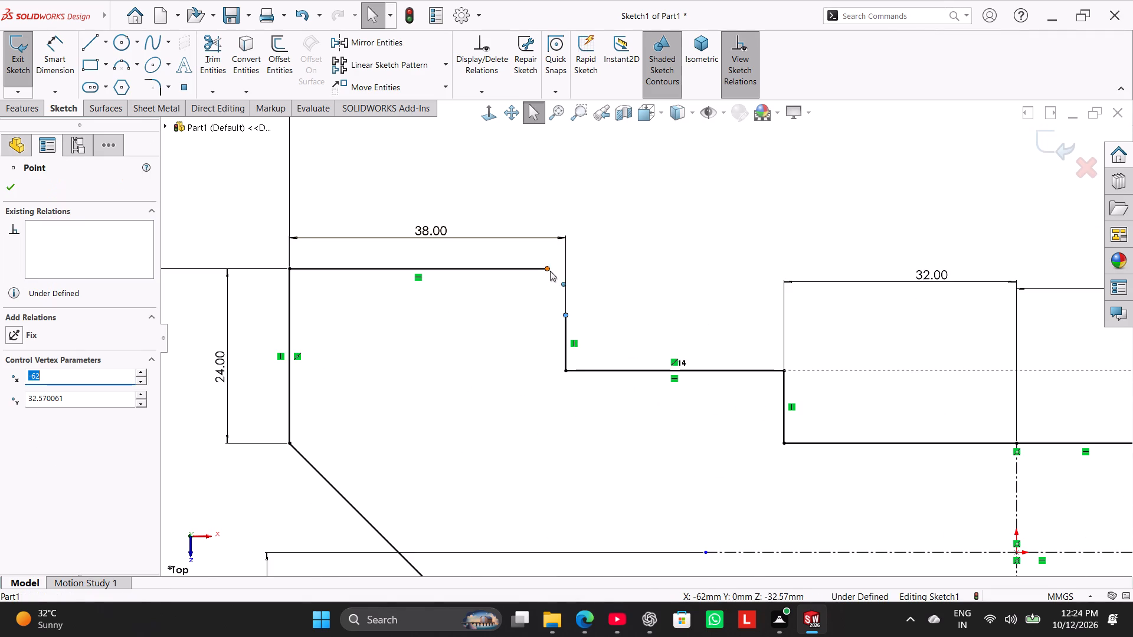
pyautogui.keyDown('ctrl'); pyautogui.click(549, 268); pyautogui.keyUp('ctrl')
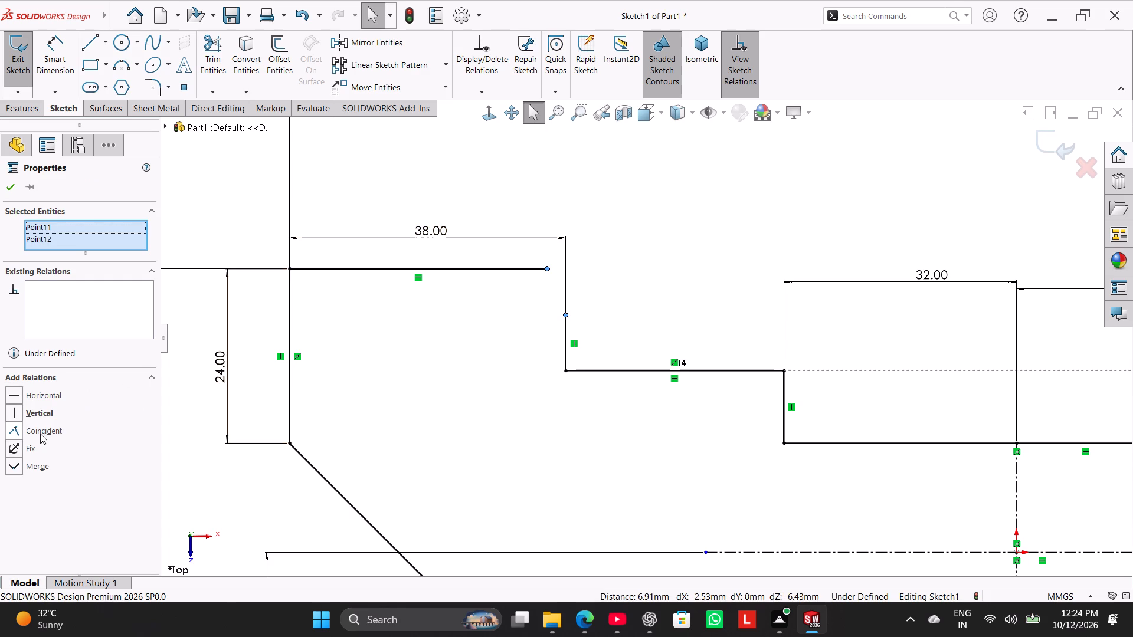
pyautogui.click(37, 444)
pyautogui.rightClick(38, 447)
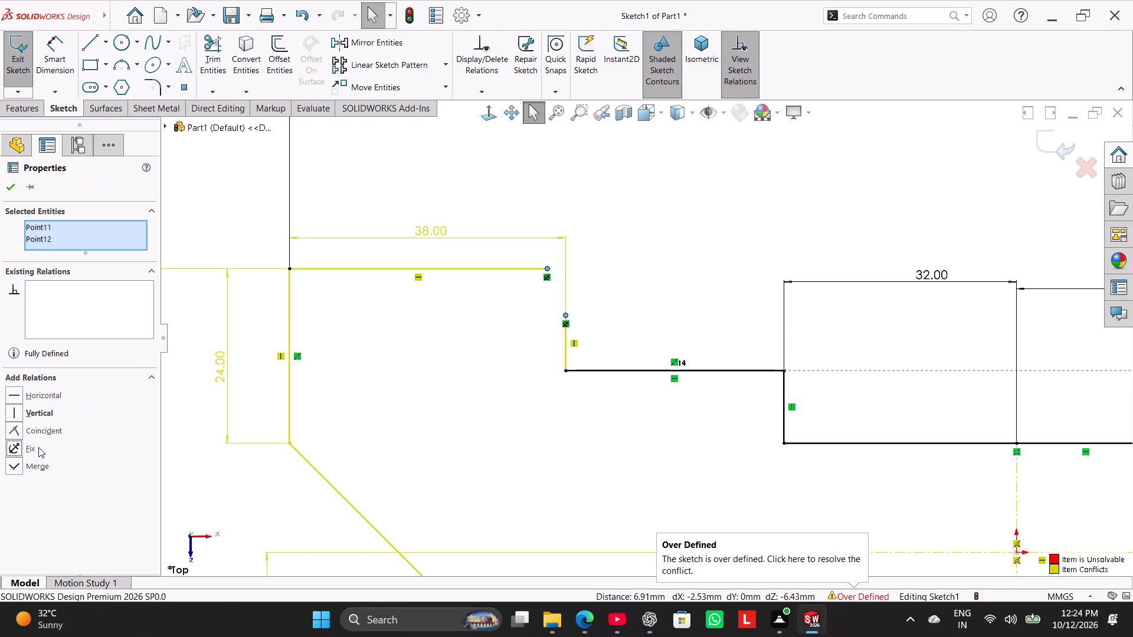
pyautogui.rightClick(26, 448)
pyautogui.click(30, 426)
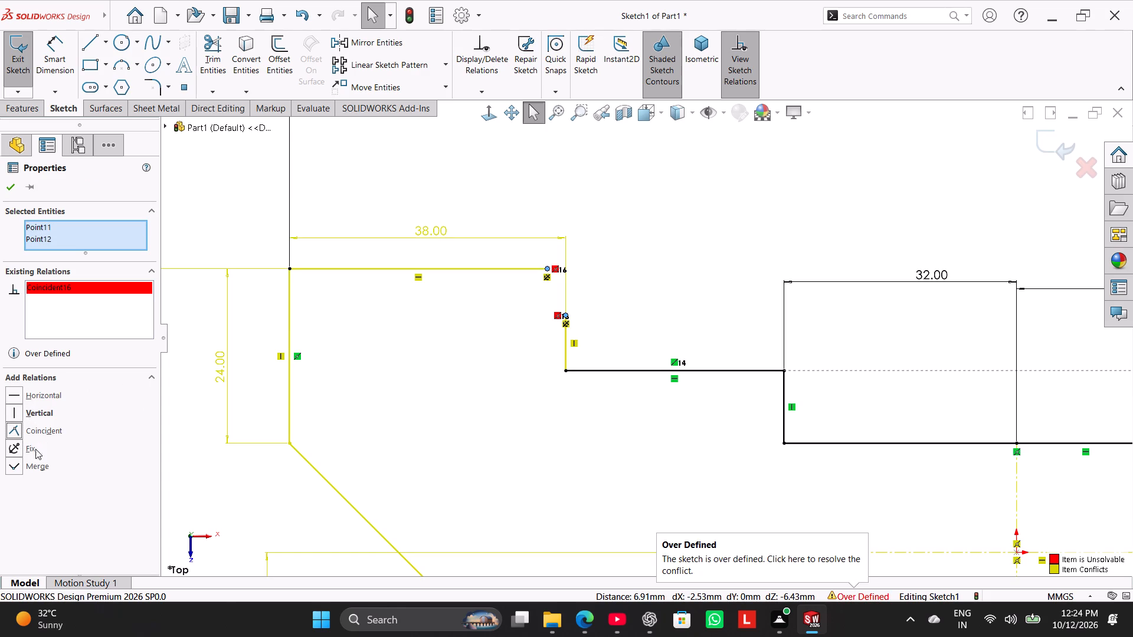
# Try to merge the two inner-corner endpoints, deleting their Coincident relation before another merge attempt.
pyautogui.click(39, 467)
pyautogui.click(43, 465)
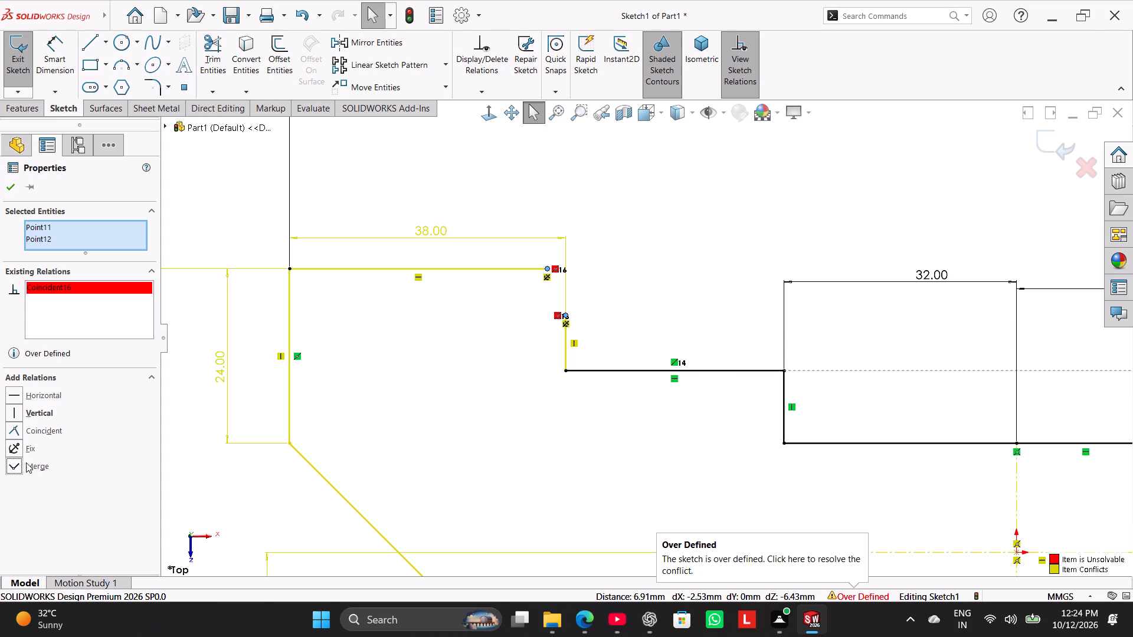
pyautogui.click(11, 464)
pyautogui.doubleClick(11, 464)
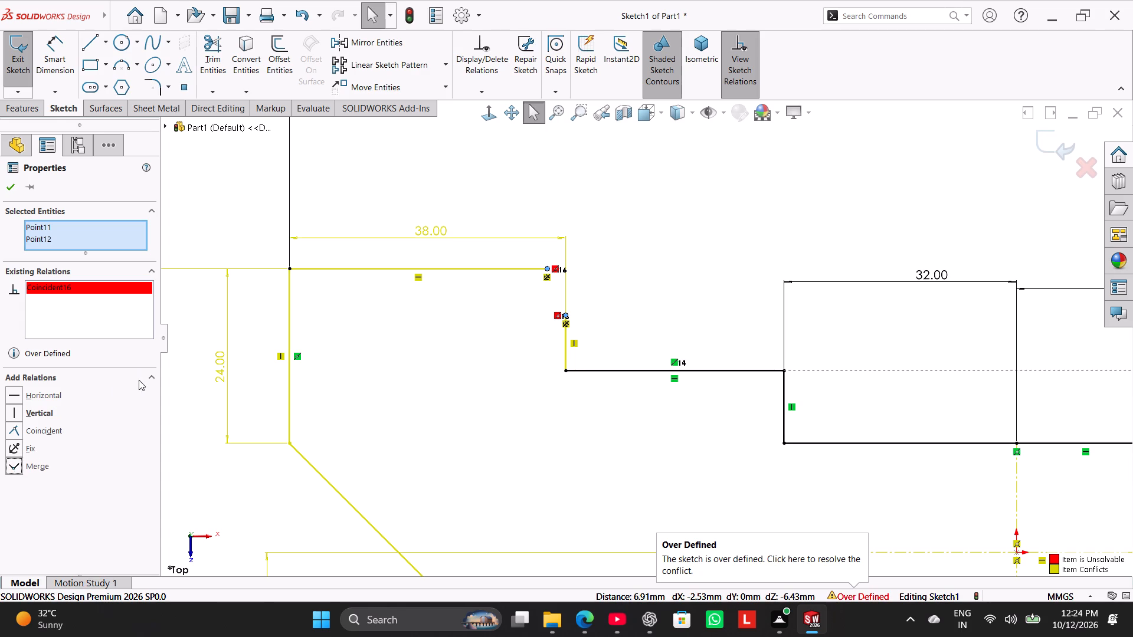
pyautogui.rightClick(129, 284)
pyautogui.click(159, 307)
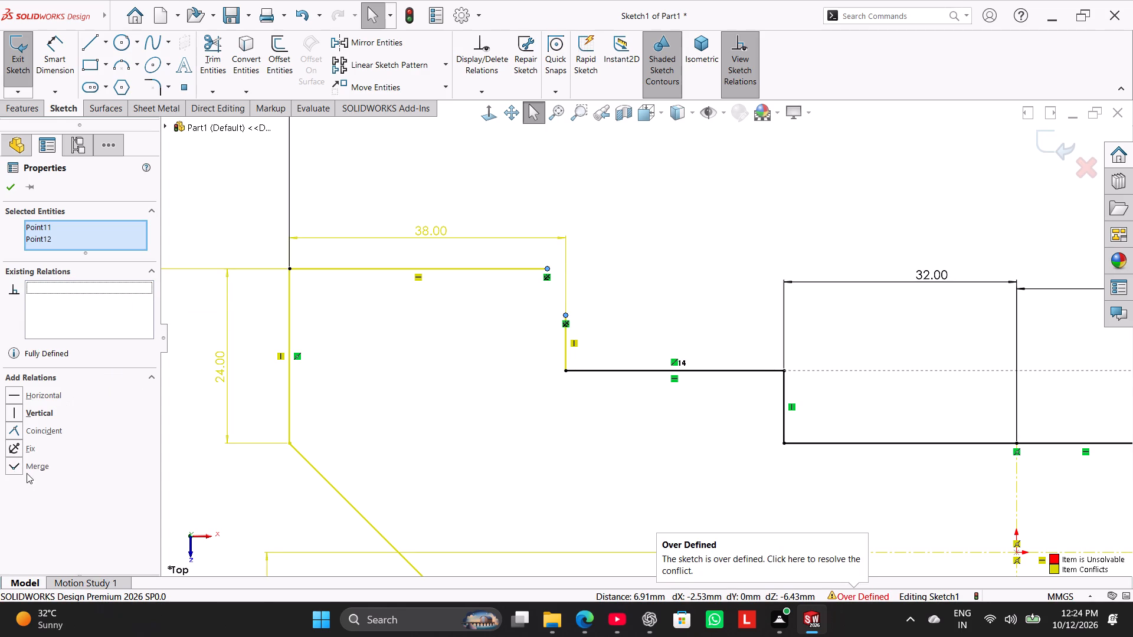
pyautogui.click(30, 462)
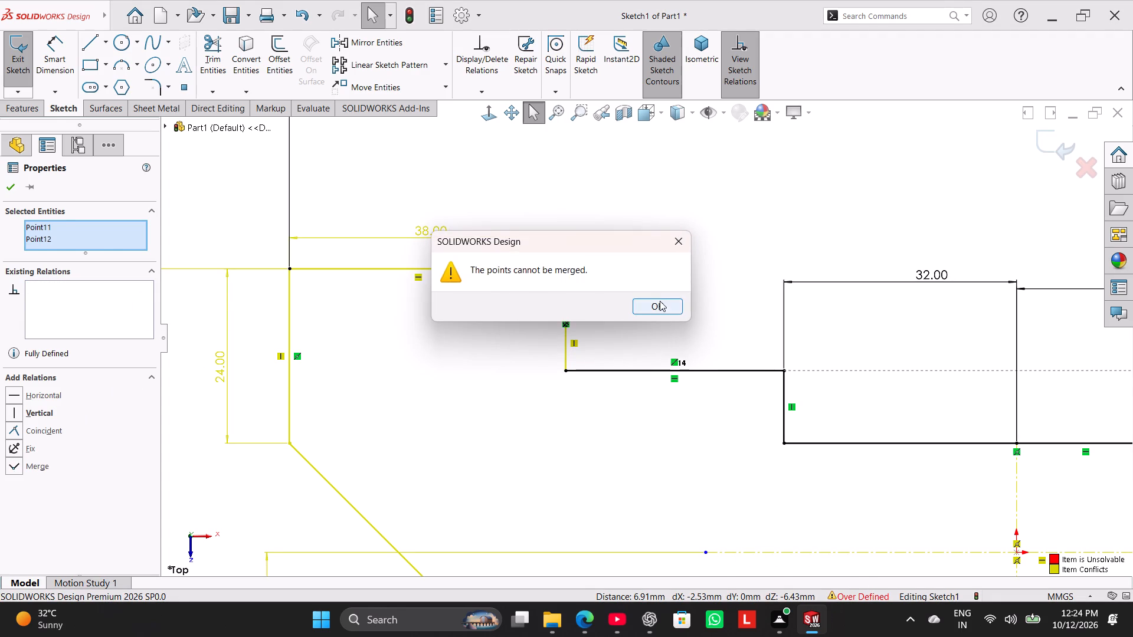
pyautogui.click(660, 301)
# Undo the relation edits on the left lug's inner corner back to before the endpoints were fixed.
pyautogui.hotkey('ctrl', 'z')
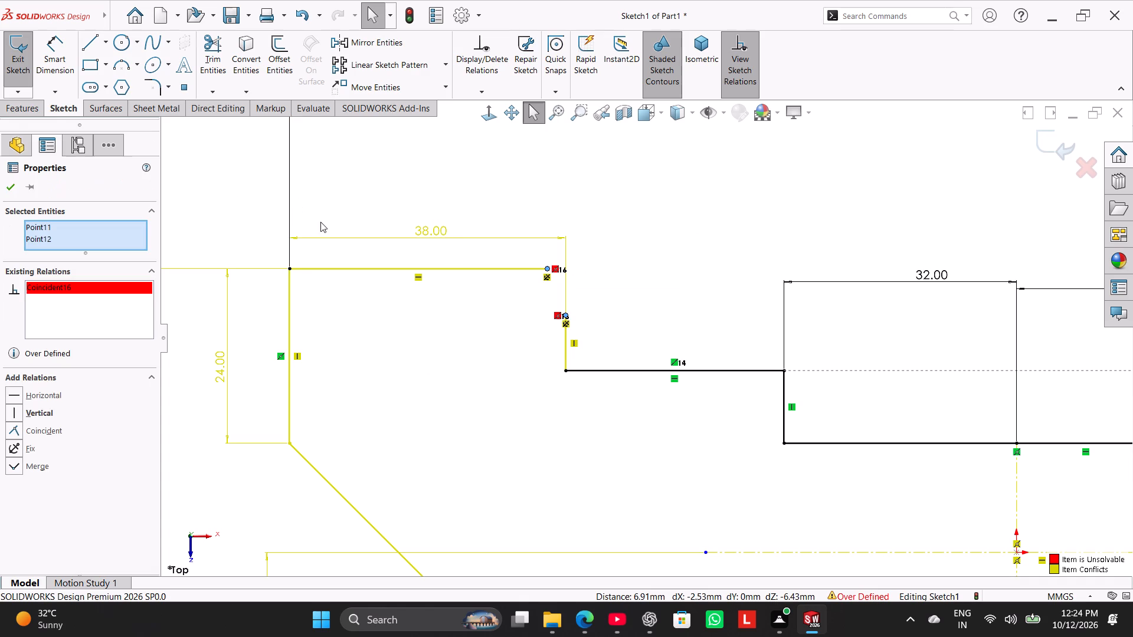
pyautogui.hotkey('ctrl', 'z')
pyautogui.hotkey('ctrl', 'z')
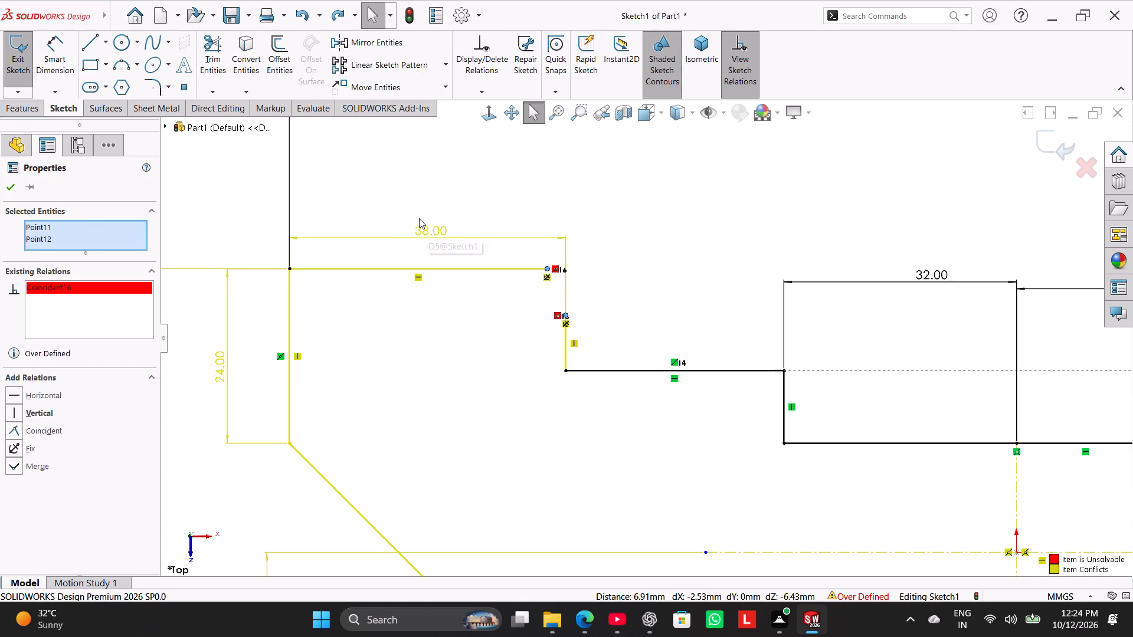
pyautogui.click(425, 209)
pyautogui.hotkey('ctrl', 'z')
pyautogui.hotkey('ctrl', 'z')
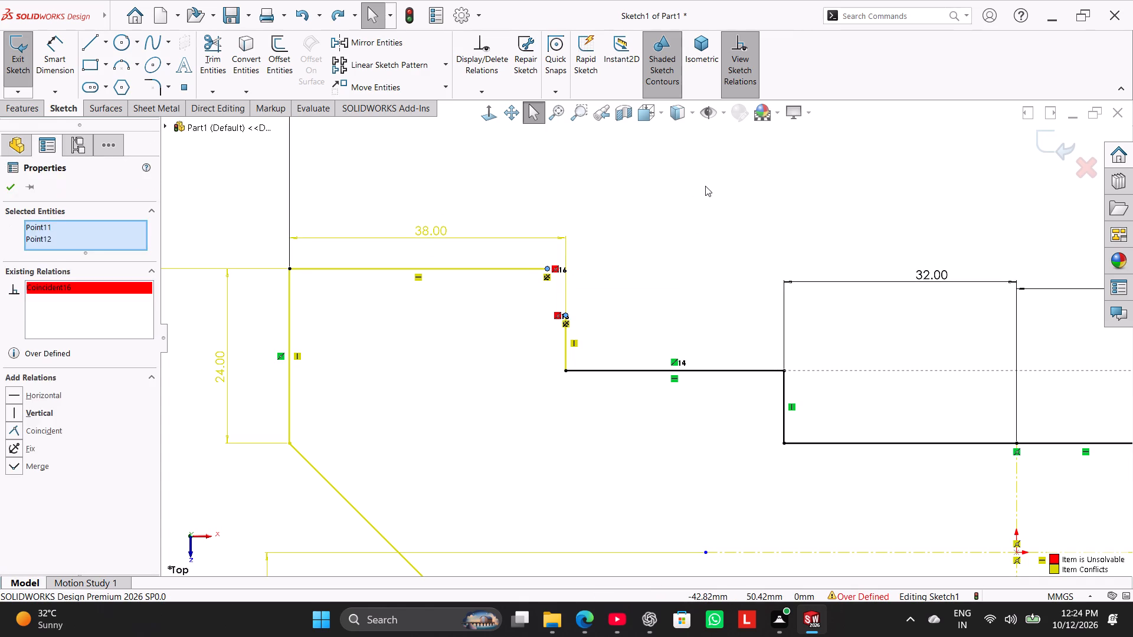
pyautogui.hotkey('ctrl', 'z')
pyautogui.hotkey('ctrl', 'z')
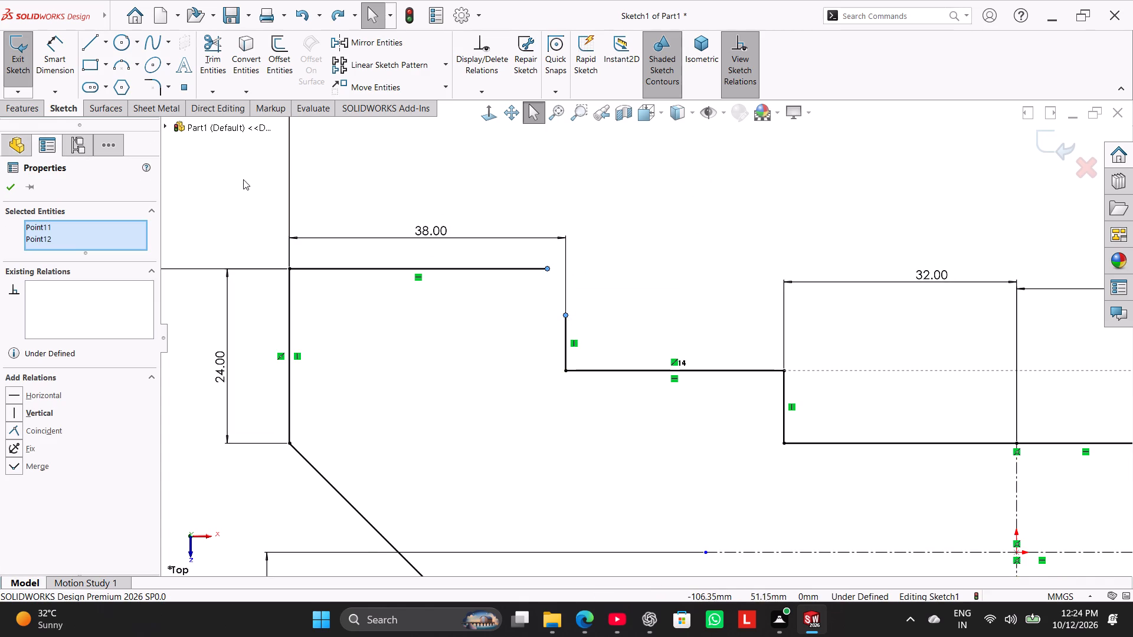
# Merge the top edge's inner endpoint with the inner vertical edge's upper endpoint to close the left lug's inner corner.
pyautogui.keyDown('ctrl'); pyautogui.click(563, 314); pyautogui.keyUp('ctrl')
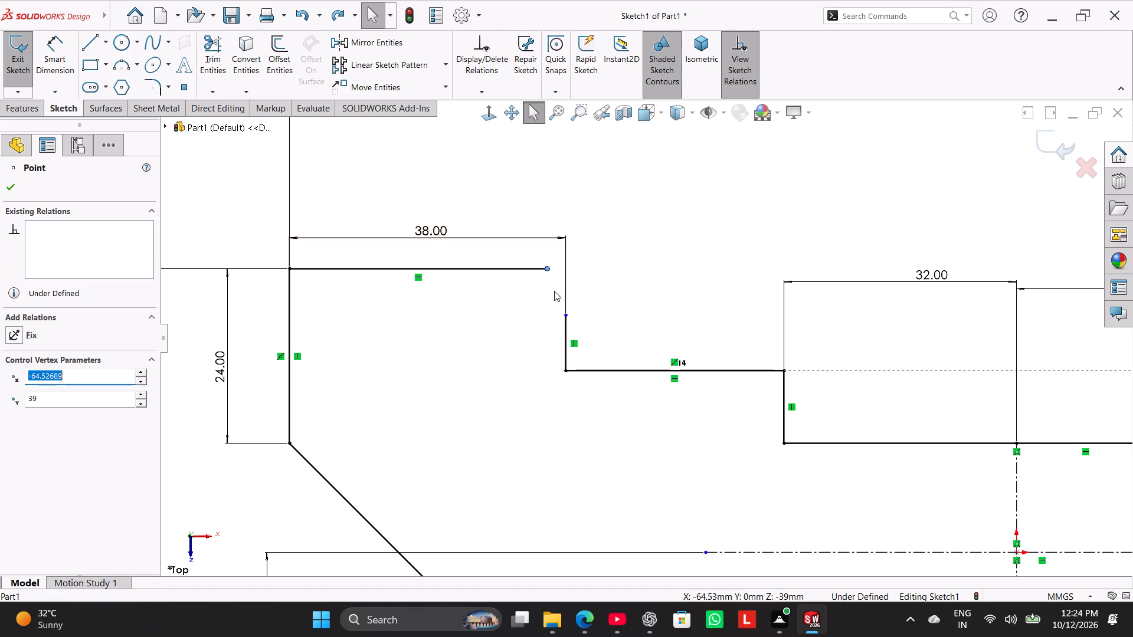
pyautogui.keyDown('ctrl'); pyautogui.click(547, 268); pyautogui.keyUp('ctrl')
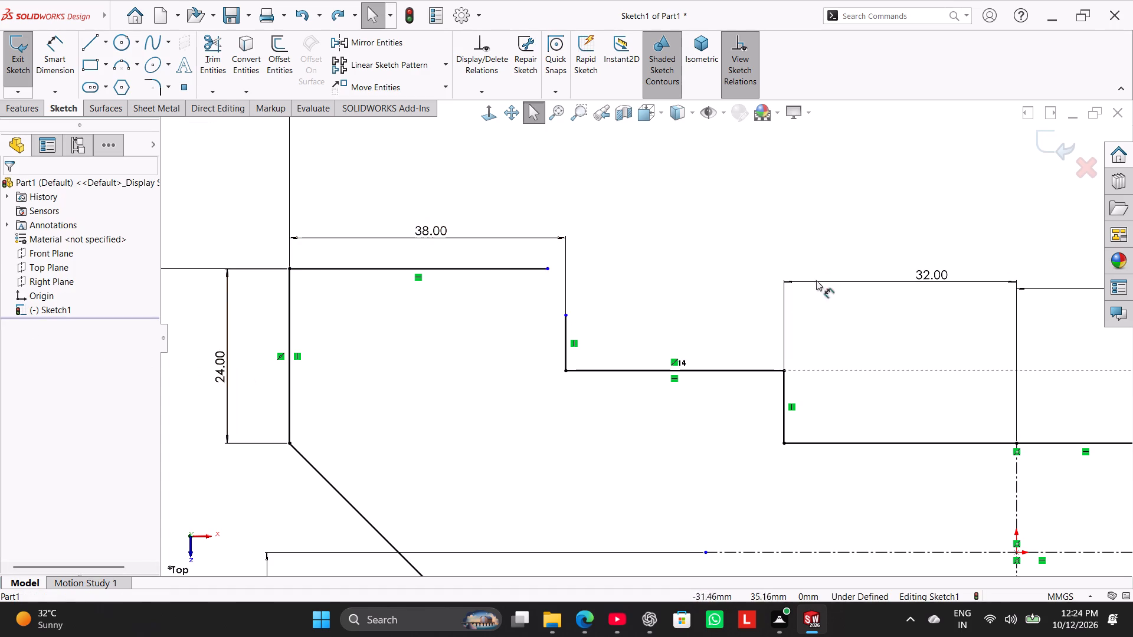
pyautogui.moveTo(669, 241); pyautogui.dragTo(664, 238)
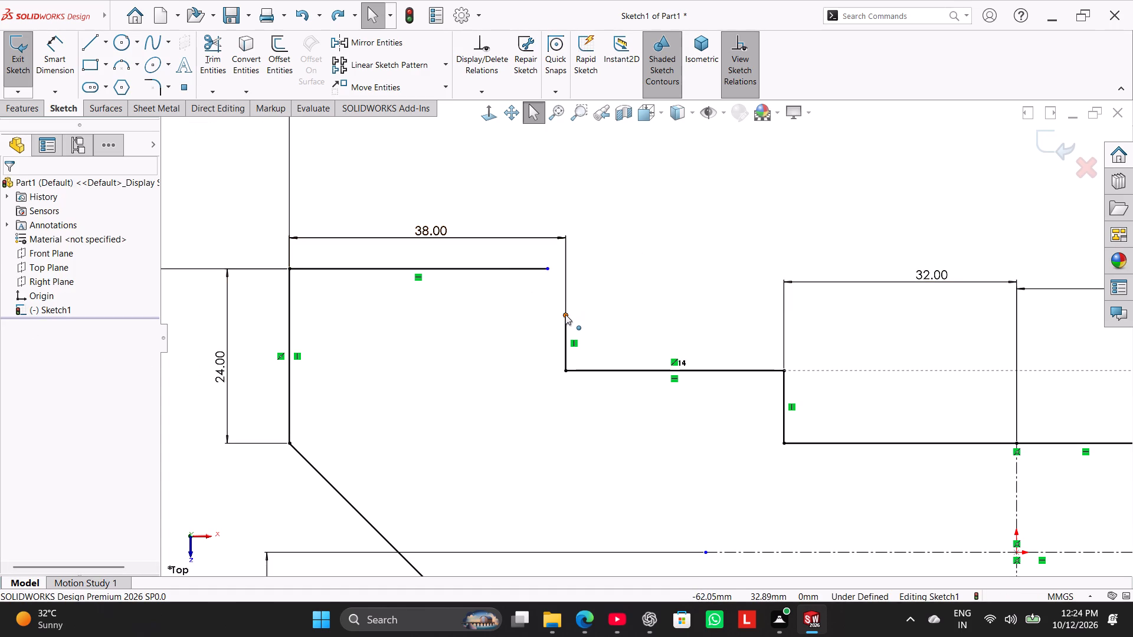
pyautogui.keyDown('ctrl'); pyautogui.click(565, 314); pyautogui.keyUp('ctrl')
pyautogui.keyDown('ctrl'); pyautogui.click(551, 266); pyautogui.keyUp('ctrl')
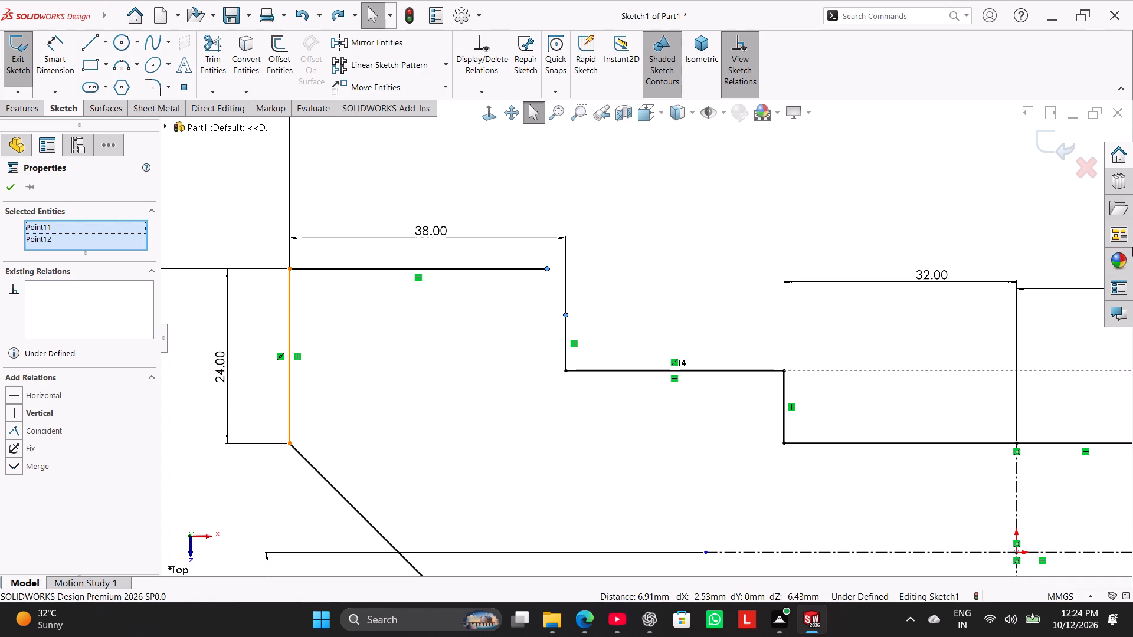
pyautogui.click(27, 462)
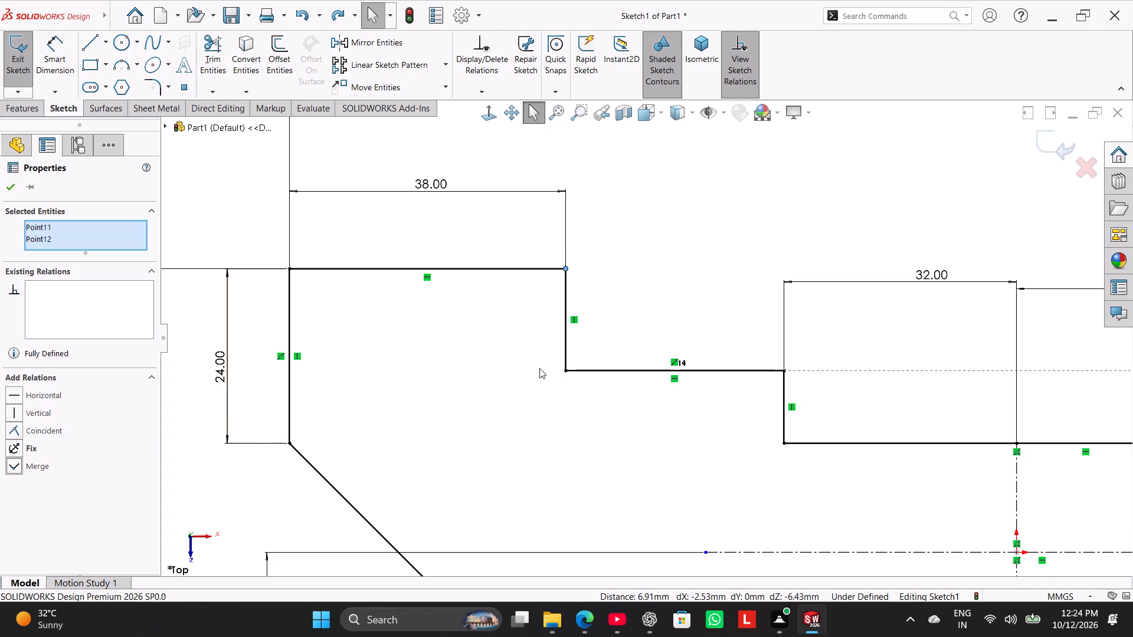
pyautogui.scroll(2, 605, 352)
pyautogui.click(636, 278)
# Merge the right lug's inner vertical edge's upper endpoint with the top edge's inner endpoint to close that corner.
pyautogui.scroll(5, 888, 330)
pyautogui.scroll(-2, 929, 353)
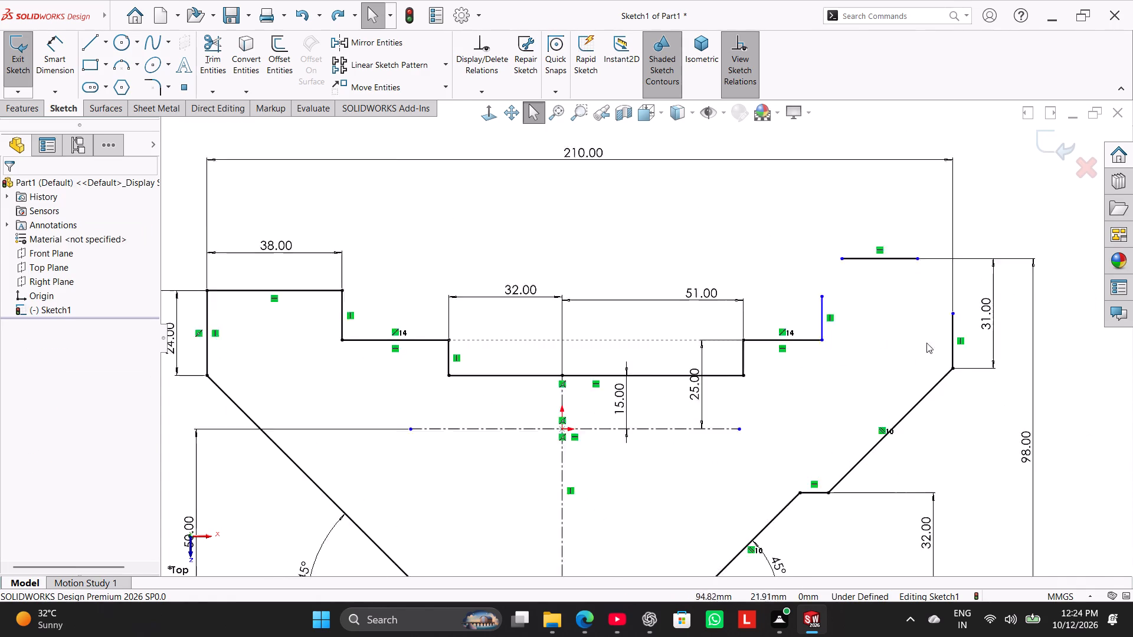
pyautogui.scroll(-5, 926, 343)
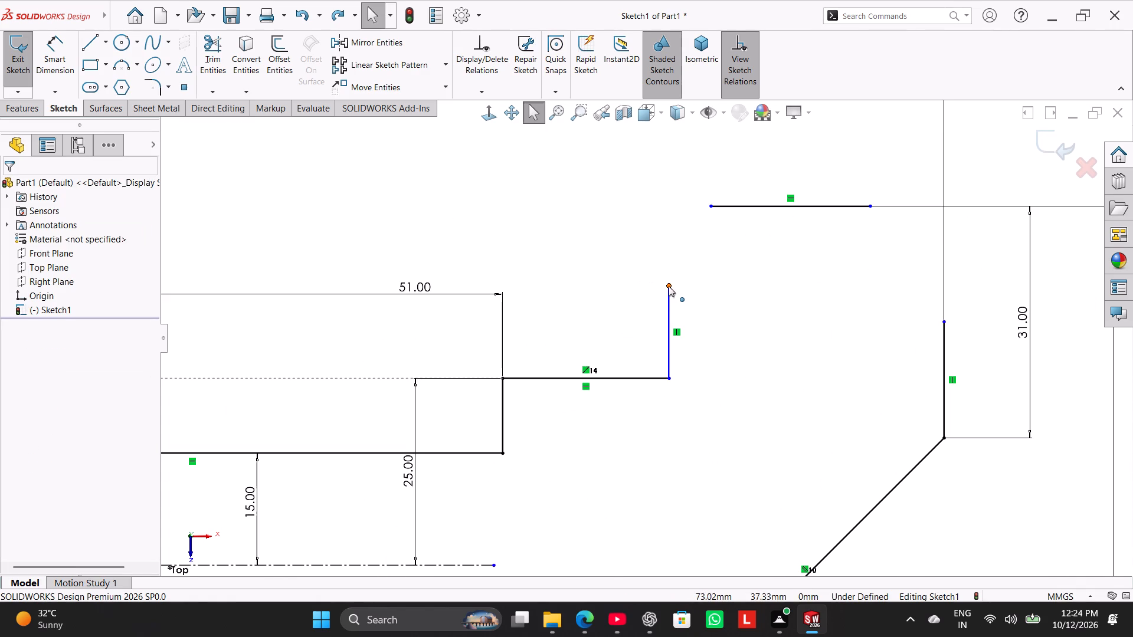
pyautogui.keyDown('ctrl'); pyautogui.moveTo(670, 285); pyautogui.dragTo(675, 288); pyautogui.keyUp('ctrl')
pyautogui.keyDown('ctrl'); pyautogui.click(668, 286); pyautogui.keyUp('ctrl')
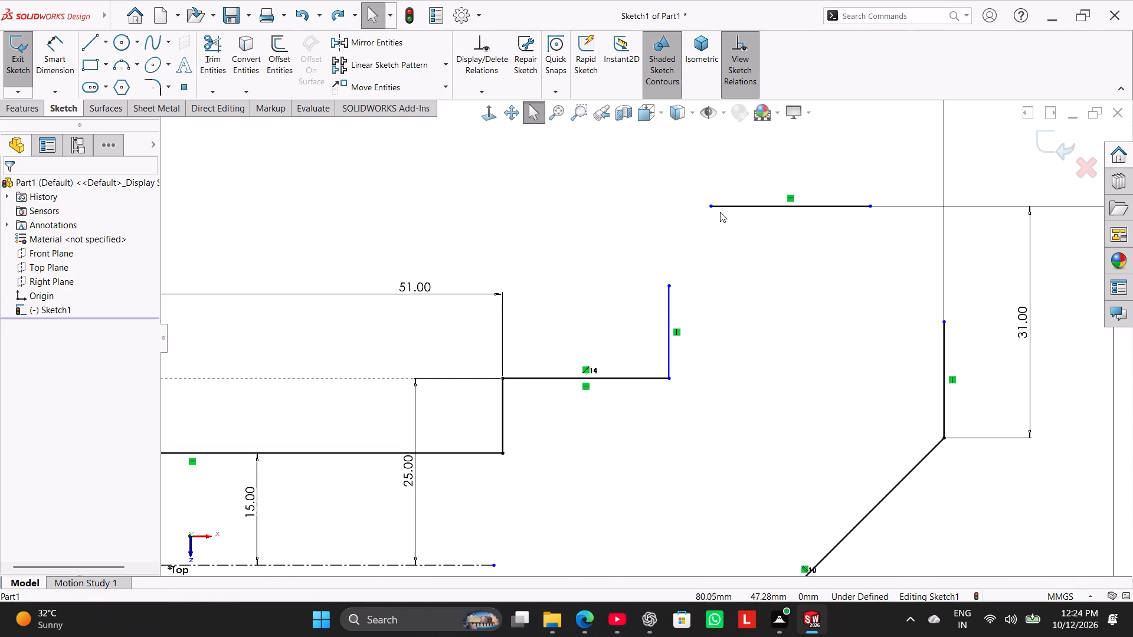
pyautogui.keyDown('ctrl'); pyautogui.click(710, 205); pyautogui.keyUp('ctrl')
pyautogui.keyDown('ctrl'); pyautogui.click(666, 288); pyautogui.keyUp('ctrl')
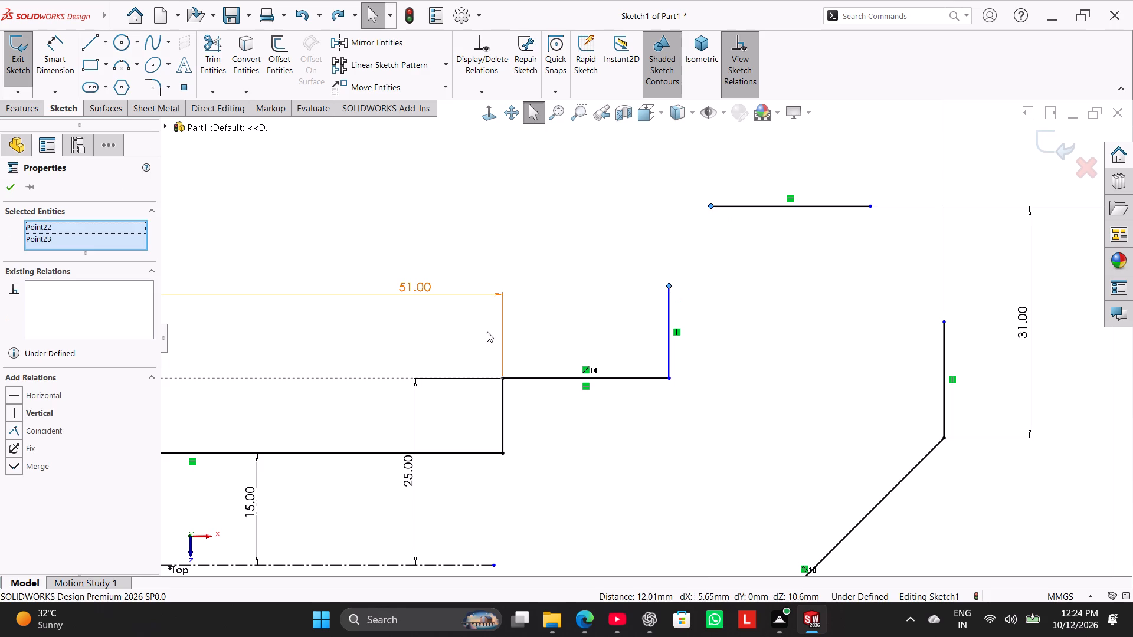
pyautogui.click(24, 464)
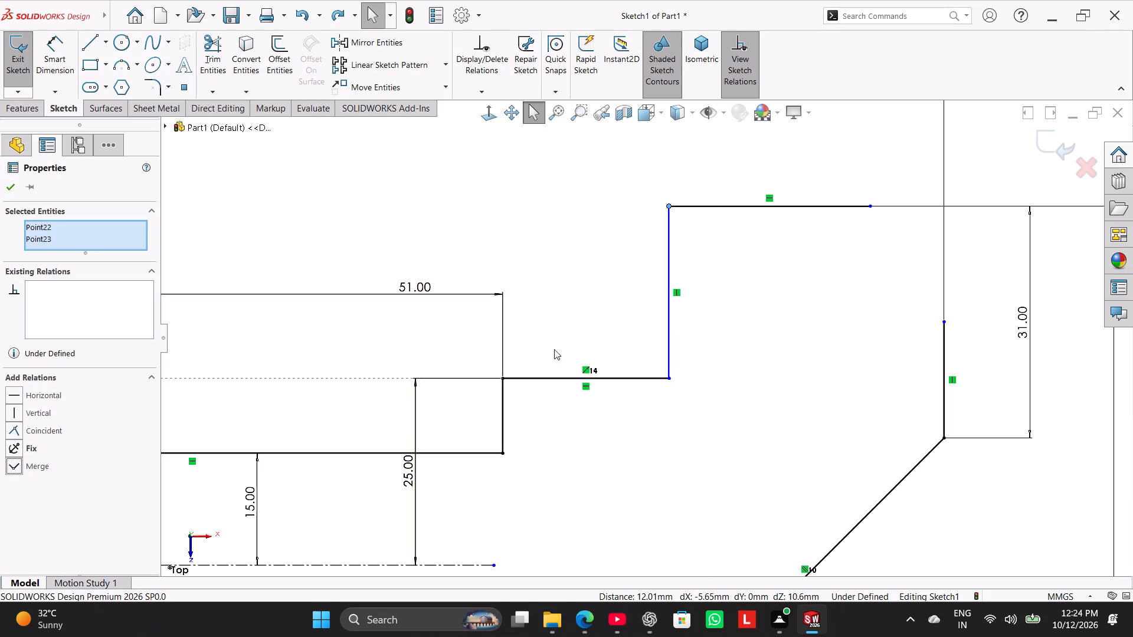
pyautogui.moveTo(774, 298); pyautogui.dragTo(795, 291)
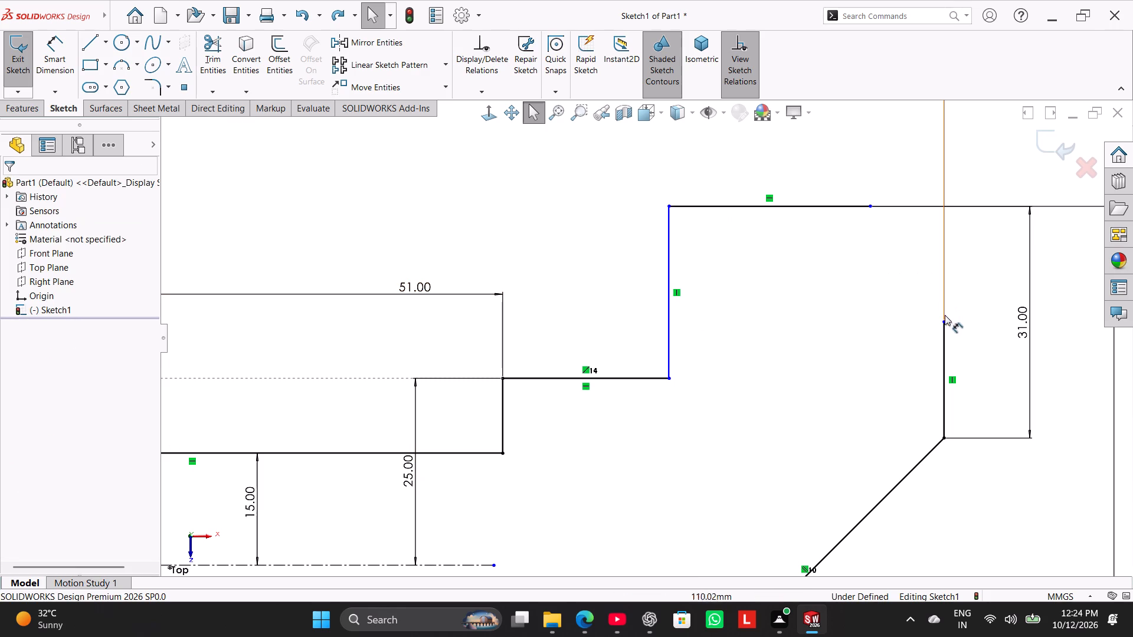
# Merge the right lug's outer vertical edge's upper endpoint with the top edge's outer endpoint to close the outer corner.
pyautogui.click(942, 322)
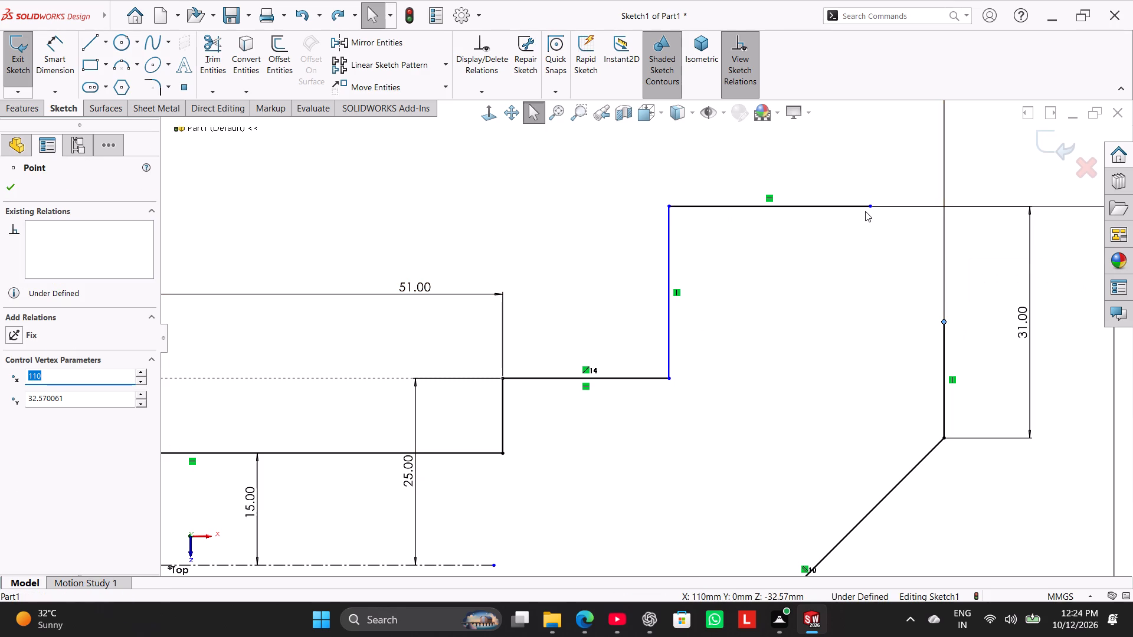
pyautogui.keyDown('ctrl'); pyautogui.click(868, 207); pyautogui.keyUp('ctrl')
pyautogui.click(21, 463)
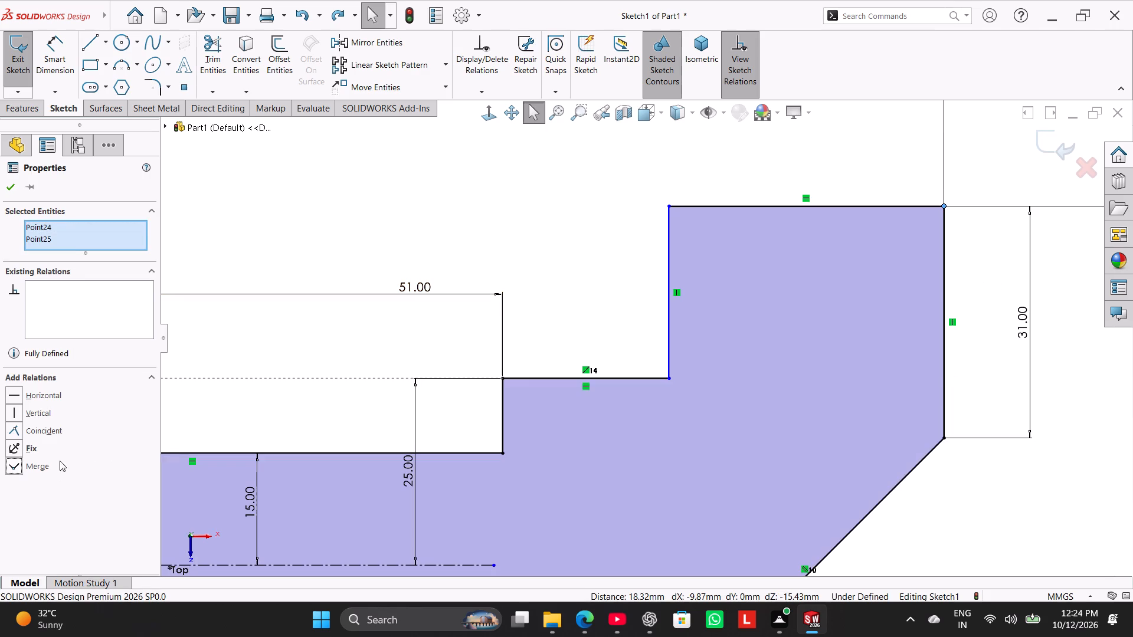
# Dimension the right lug's width between its inner and outer vertical edges at 33 mm.
pyautogui.scroll(3, 575, 372)
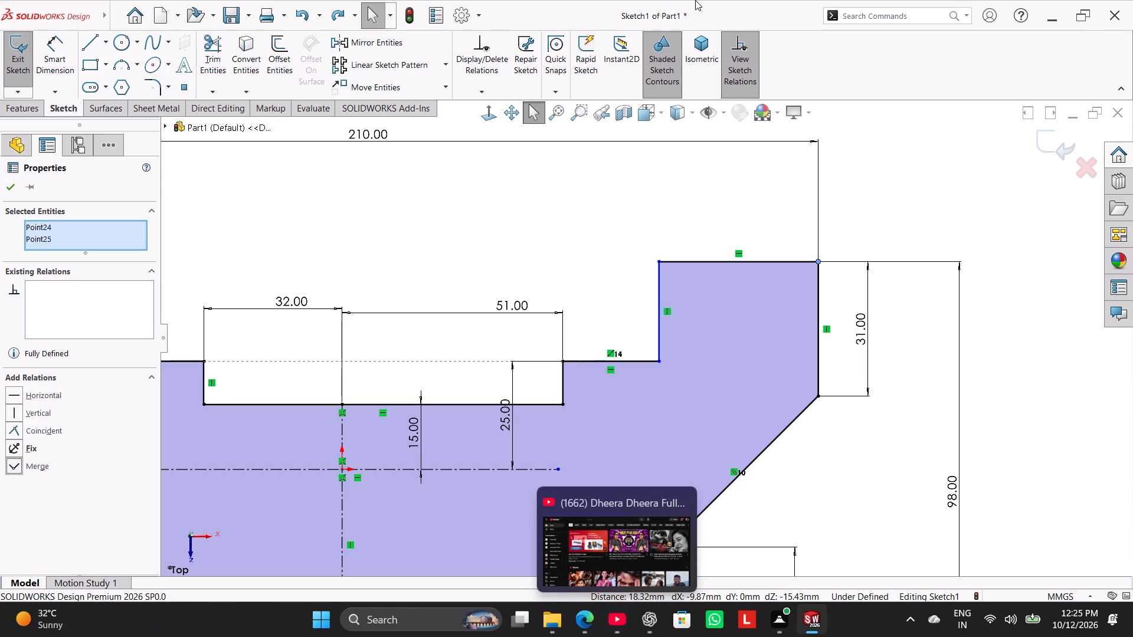
pyautogui.click(67, 57)
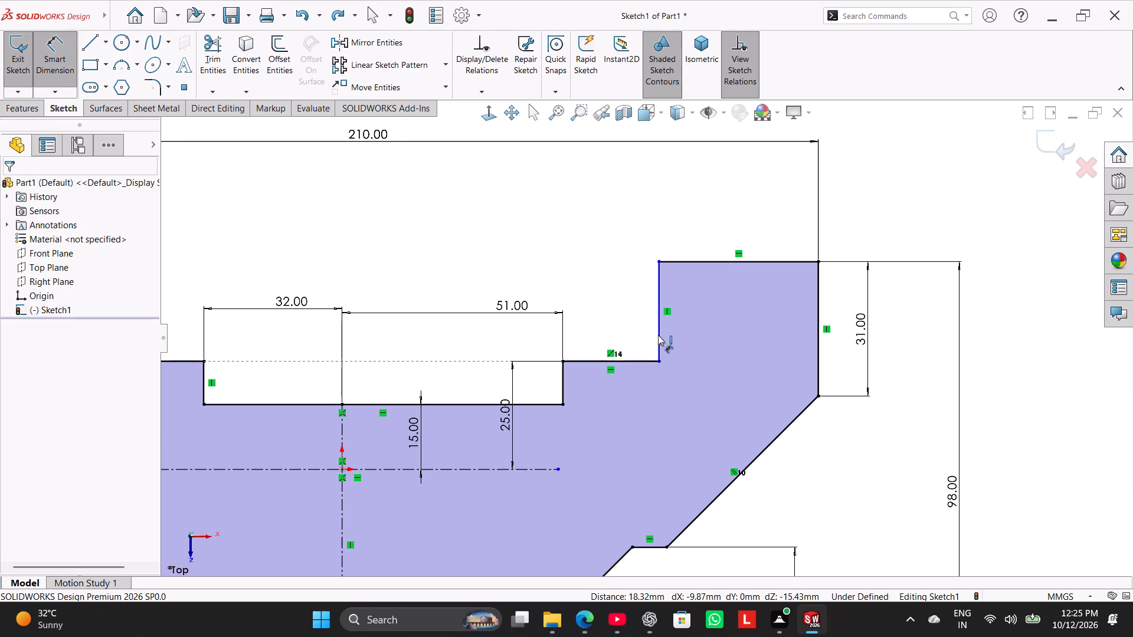
pyautogui.click(661, 297)
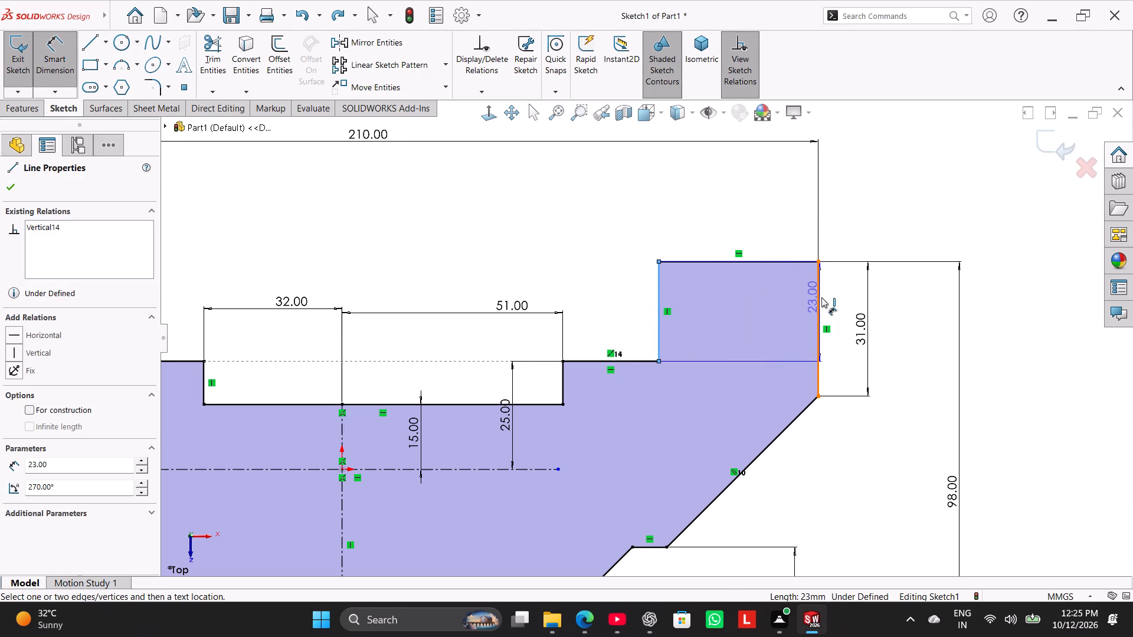
pyautogui.click(818, 298)
pyautogui.click(744, 227)
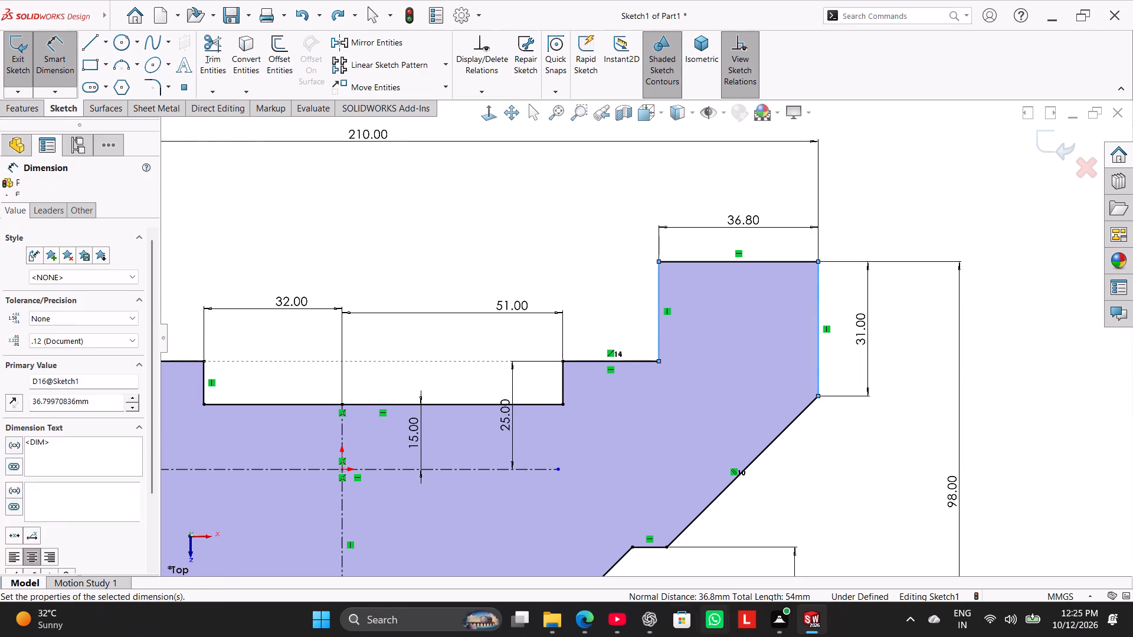
pyautogui.press('3')
pyautogui.press('3')
pyautogui.press('Return')
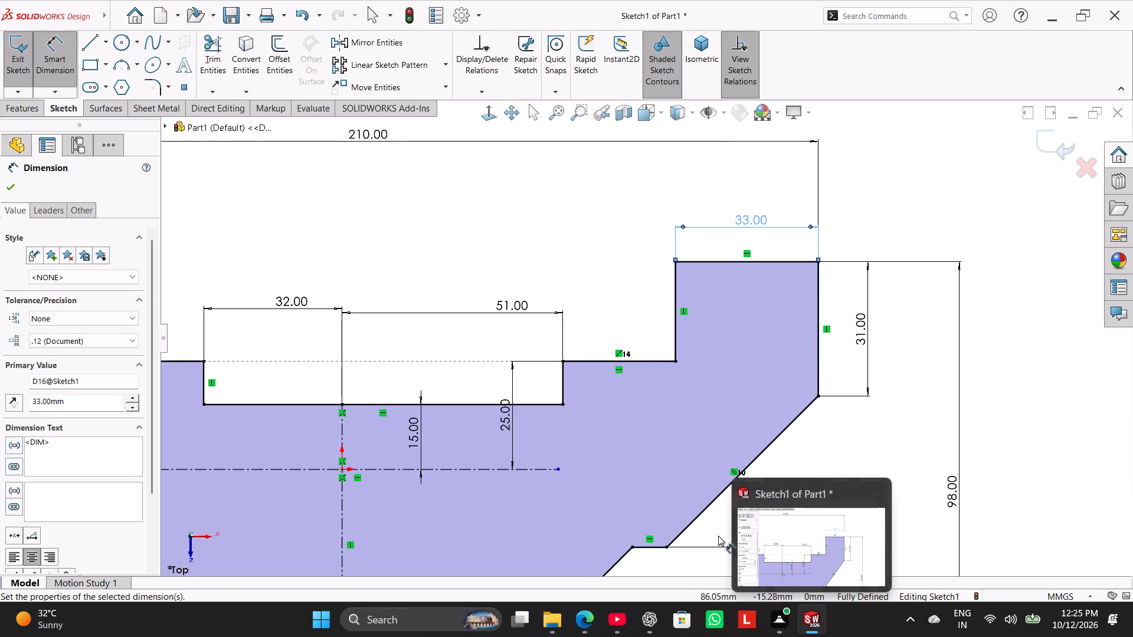
pyautogui.click(446, 262)
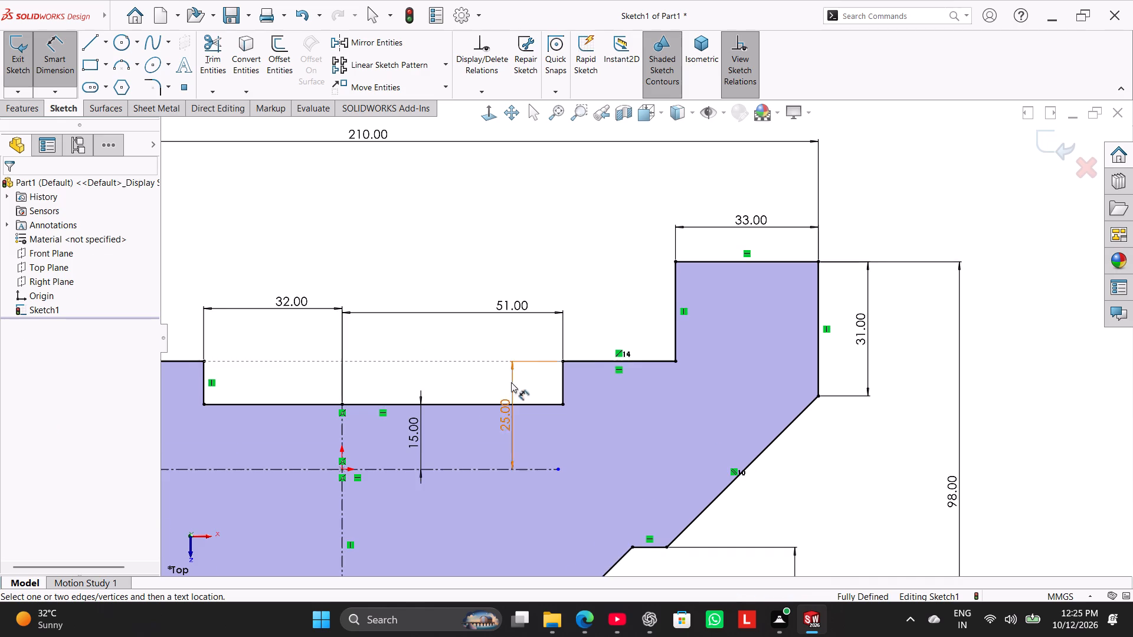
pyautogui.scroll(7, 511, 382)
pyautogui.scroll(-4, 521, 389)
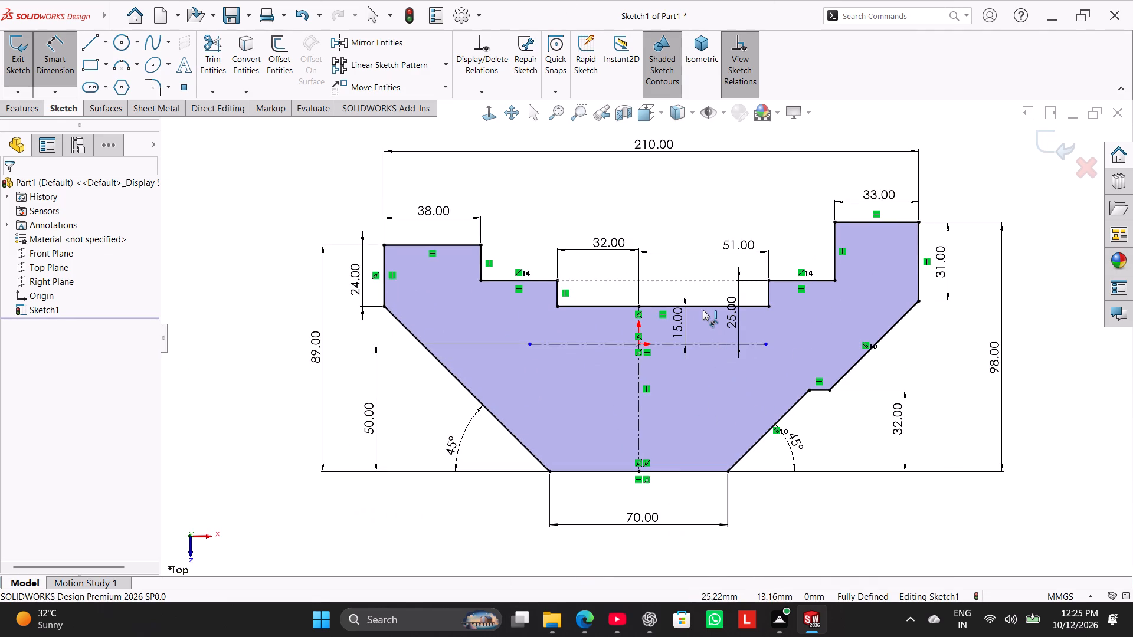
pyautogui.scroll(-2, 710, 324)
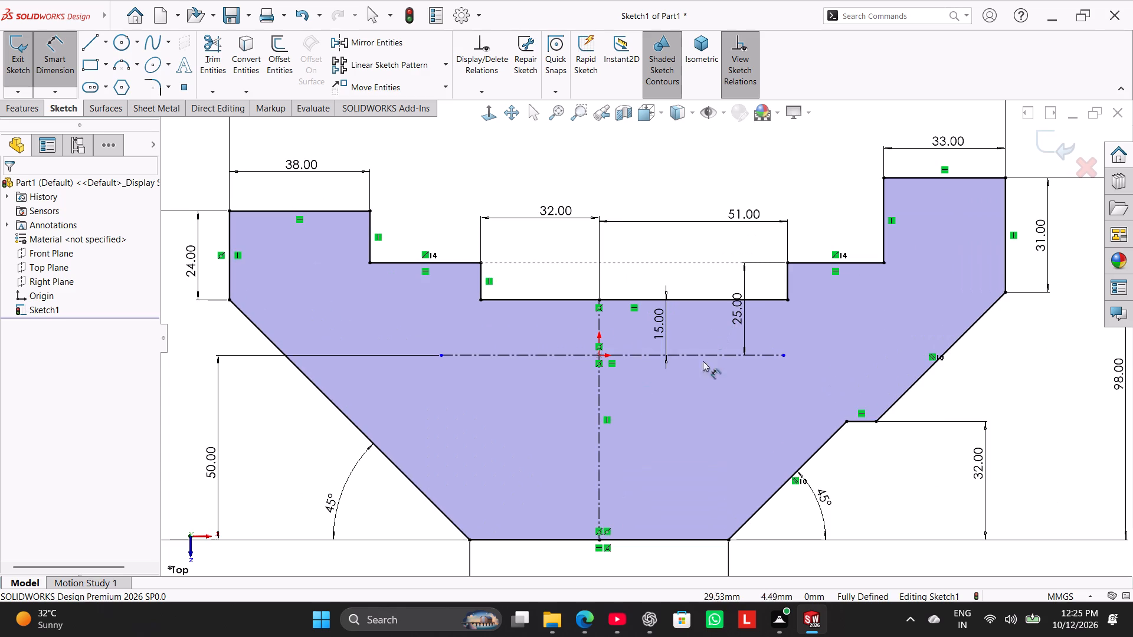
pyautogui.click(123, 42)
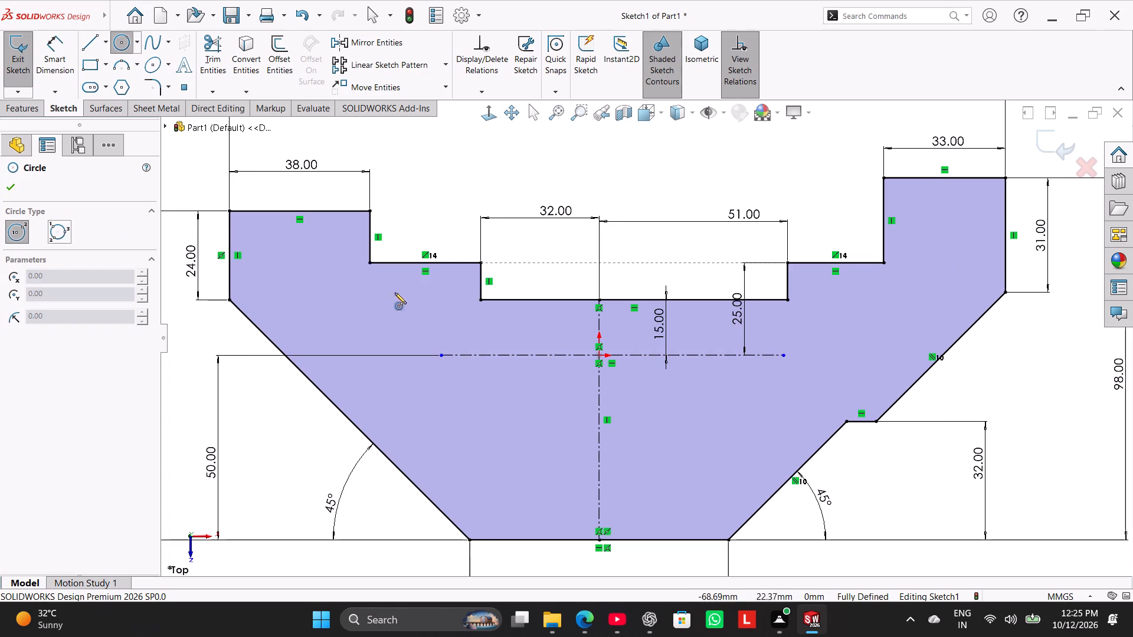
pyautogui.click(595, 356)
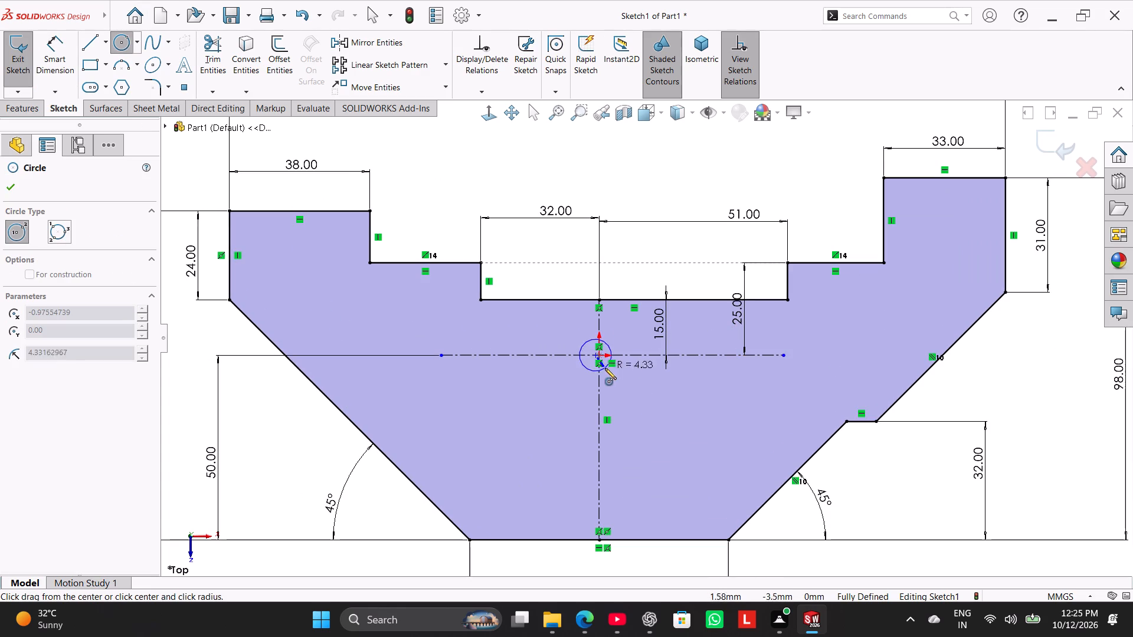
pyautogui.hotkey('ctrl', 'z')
# Sketch a circle about 18 mm in diameter centred on the origin.
pyautogui.moveTo(572, 357); pyautogui.dragTo(564, 283, button='right')
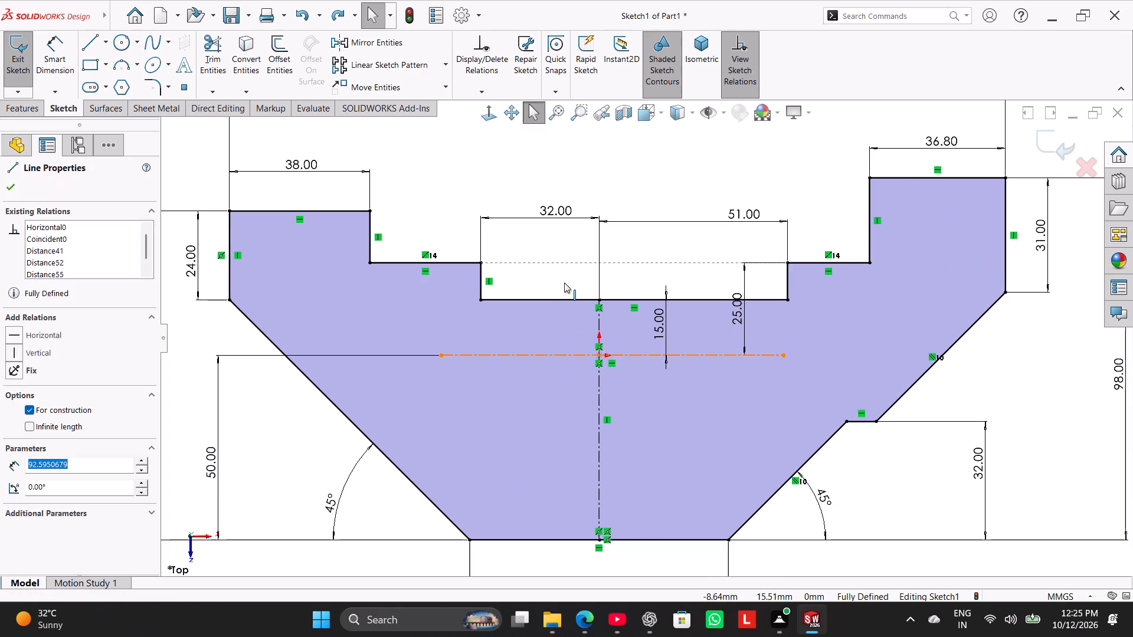
pyautogui.moveTo(564, 283); pyautogui.dragTo(562, 277, button='right')
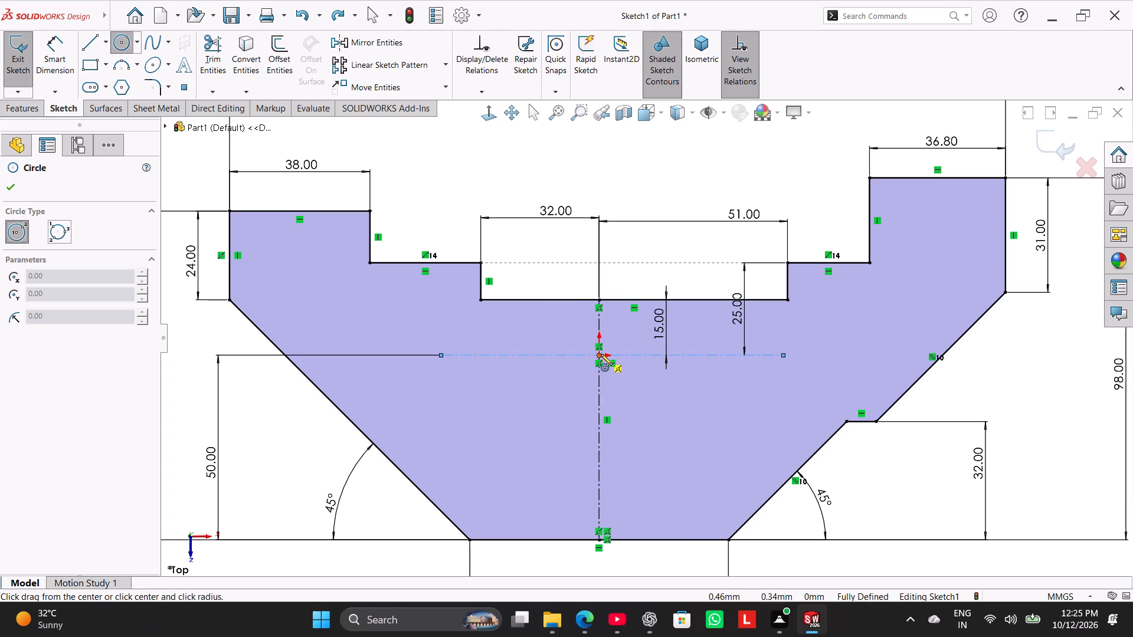
pyautogui.click(601, 354)
pyautogui.click(626, 375)
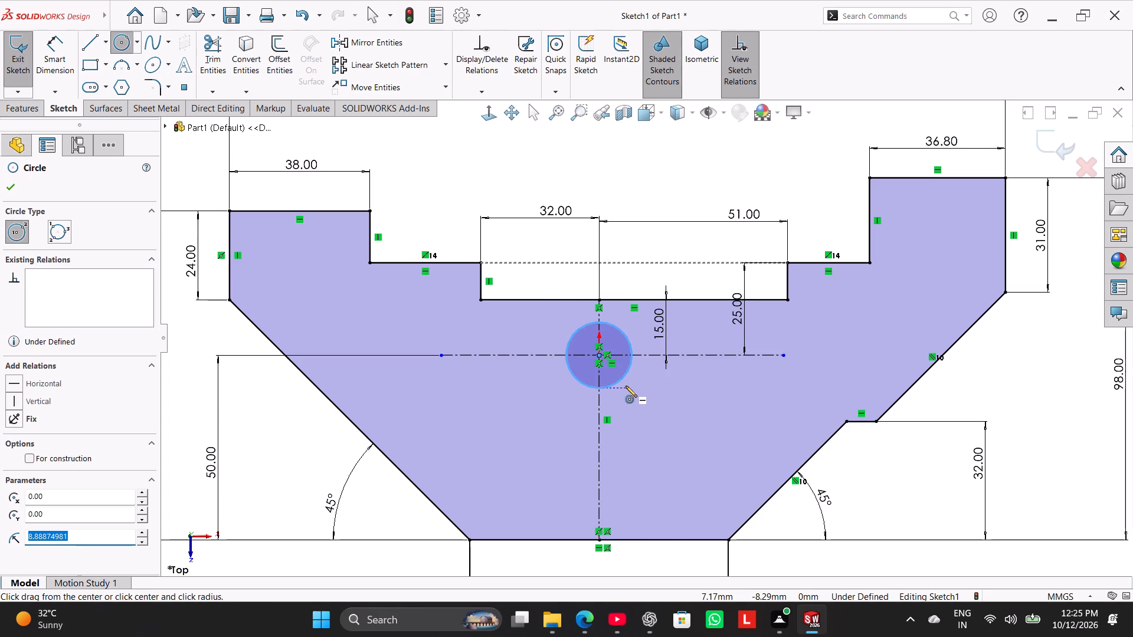
pyautogui.rightClick(593, 171)
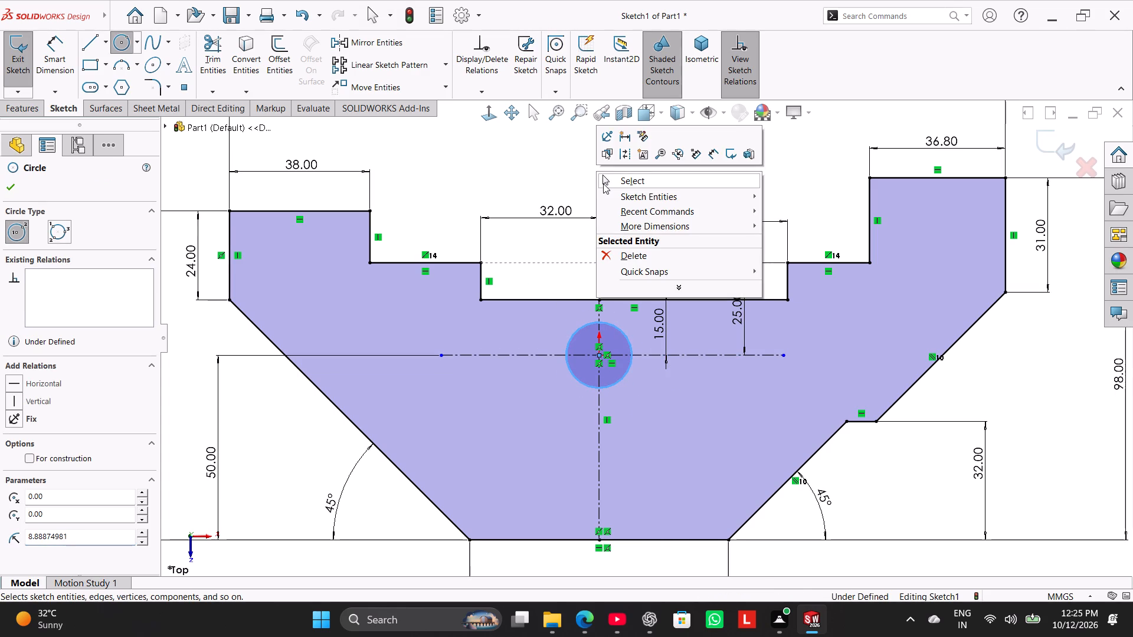
pyautogui.click(603, 183)
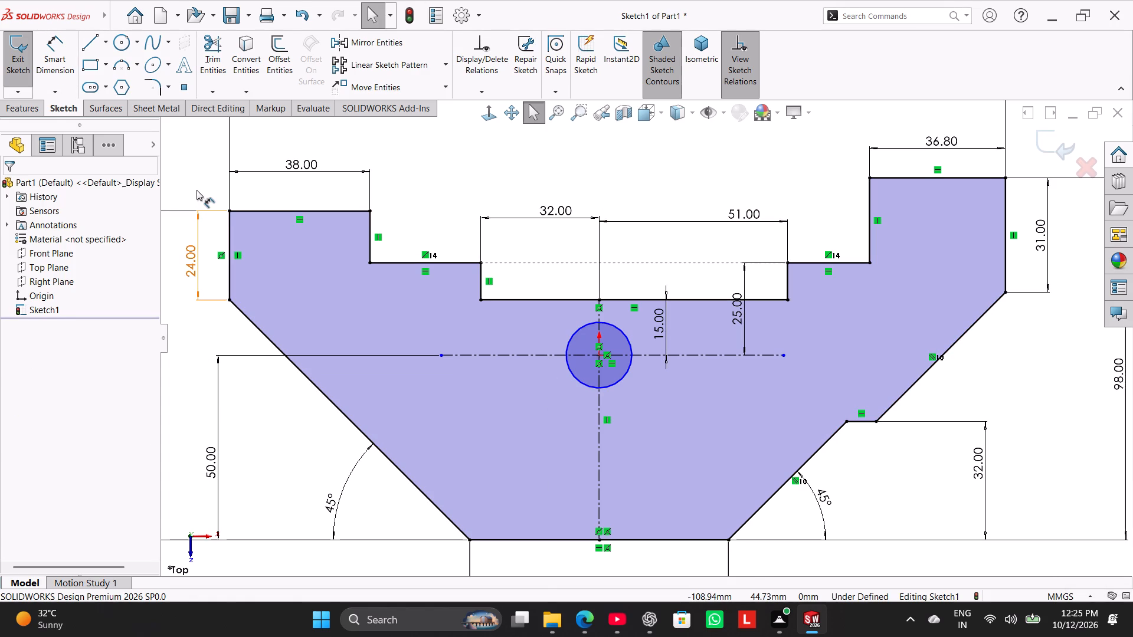
# Dimension the diameter of the circle at the origin as 10 mm.
pyautogui.click(64, 55)
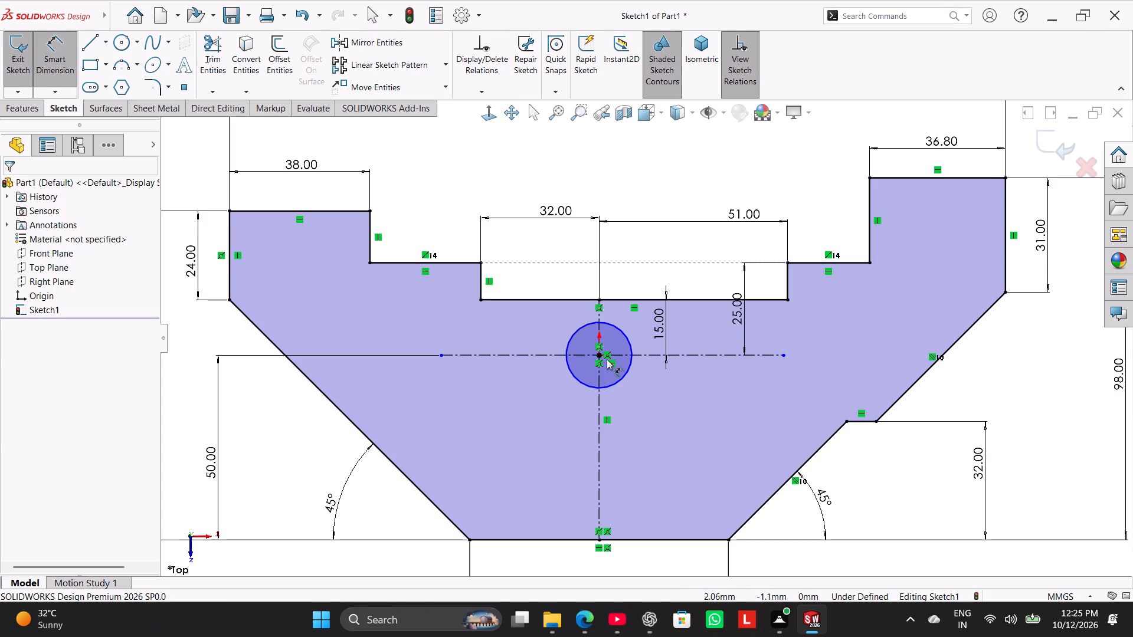
pyautogui.click(630, 373)
pyautogui.click(667, 393)
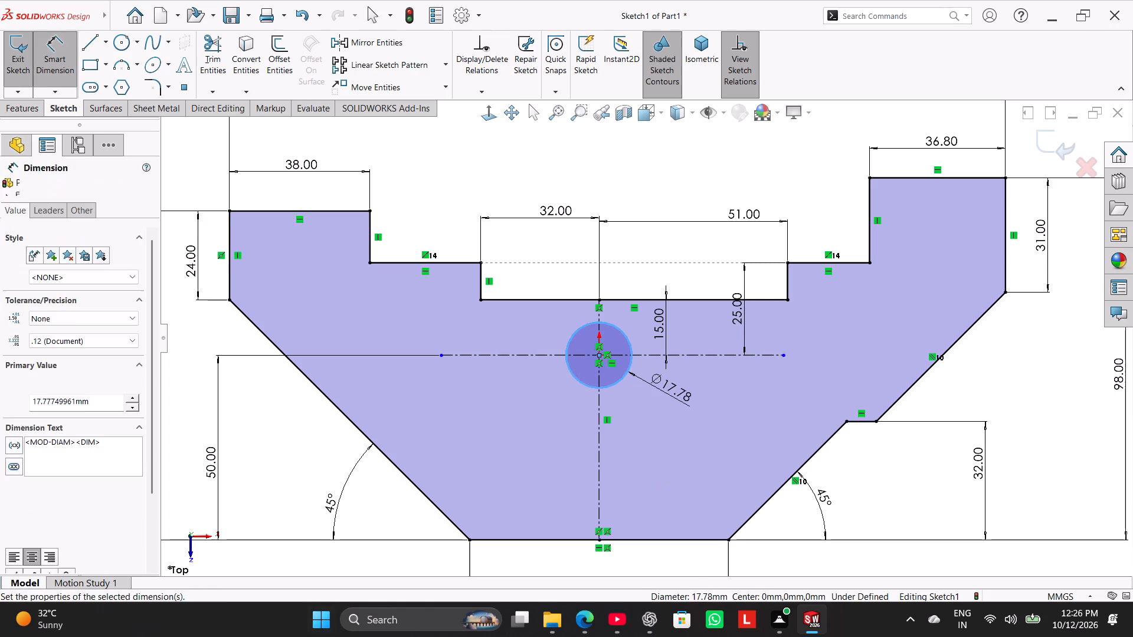
pyautogui.press('1')
pyautogui.press('0')
pyautogui.press('Return')
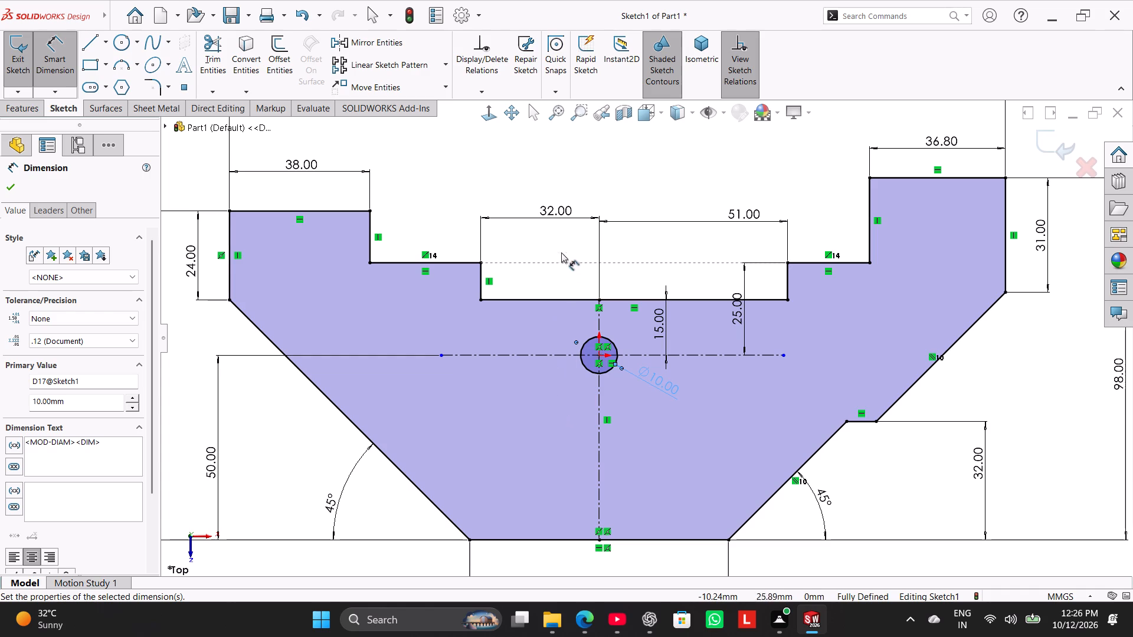
pyautogui.rightClick(542, 156)
pyautogui.click(581, 189)
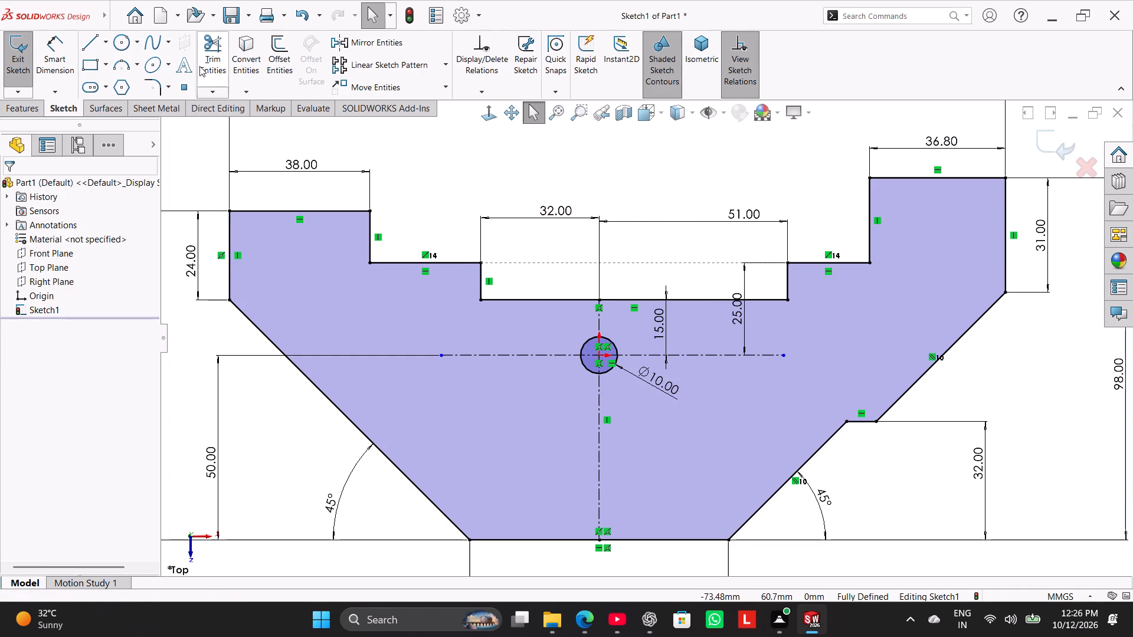
# Sketch a centrepoint arc slot centred on the origin, below the hole, about 38.8 mm radius, 75° sweep and 13.6 mm wide.
pyautogui.click(108, 81)
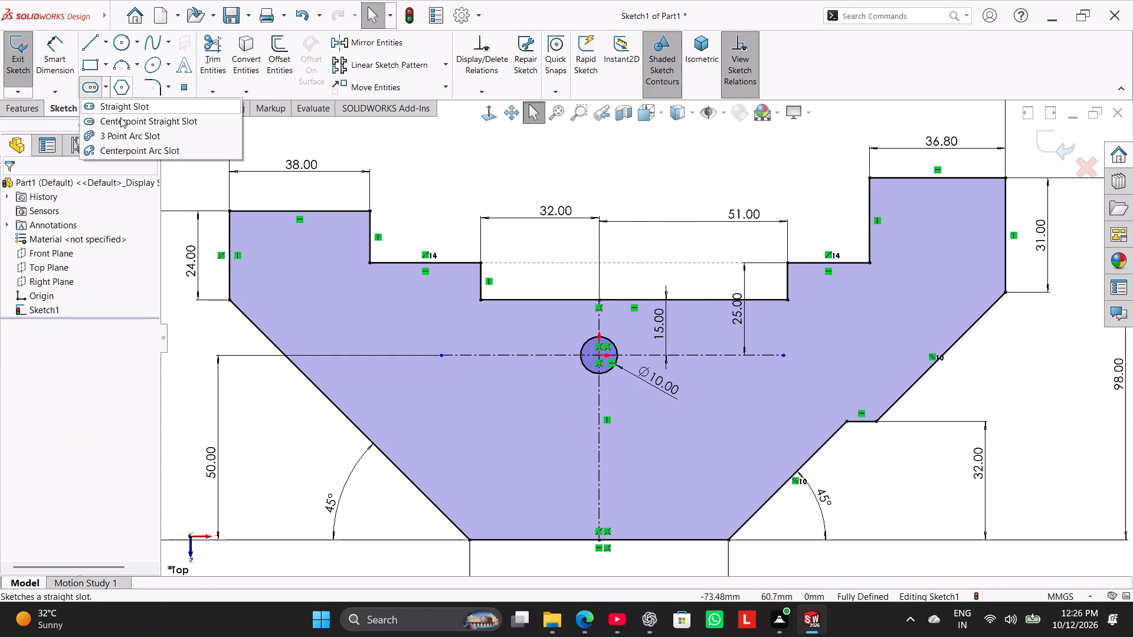
pyautogui.click(139, 143)
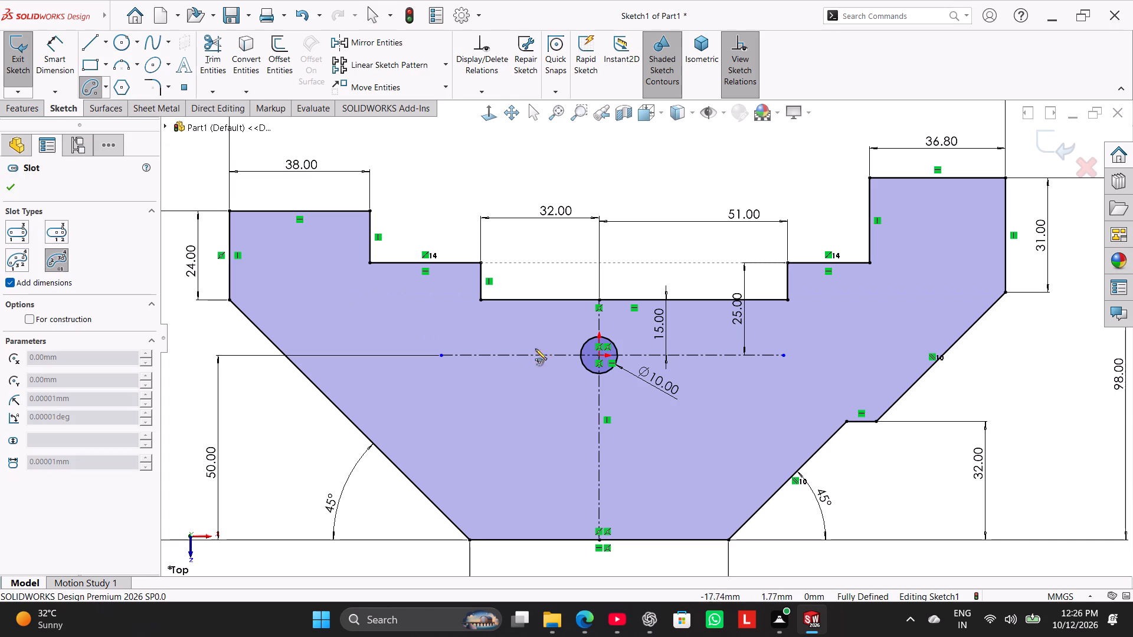
pyautogui.click(602, 356)
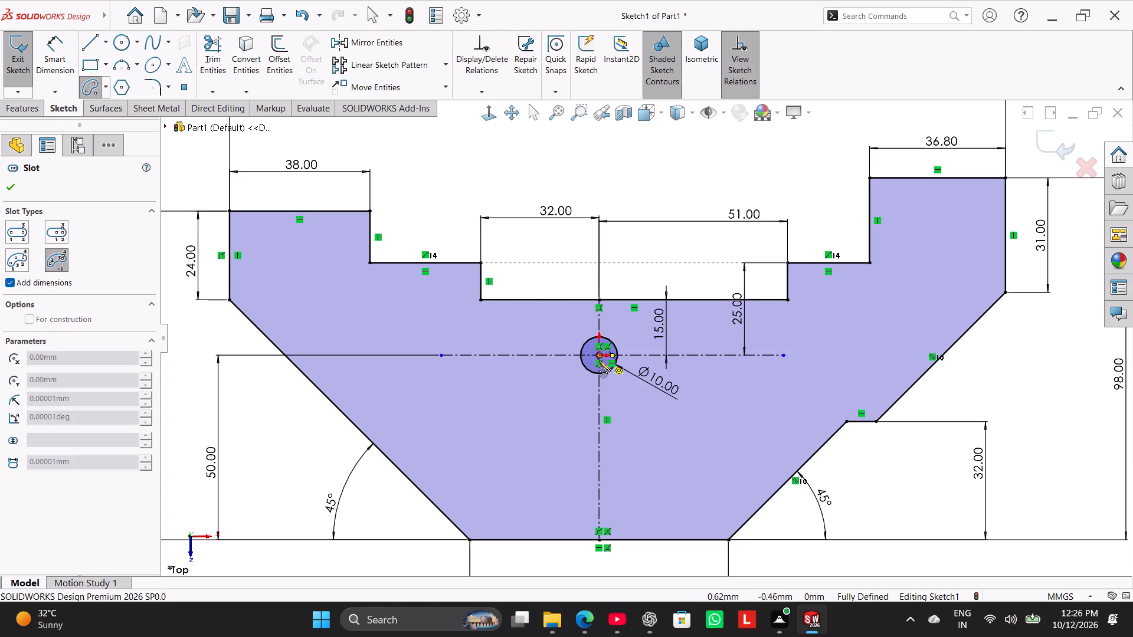
pyautogui.click(522, 476)
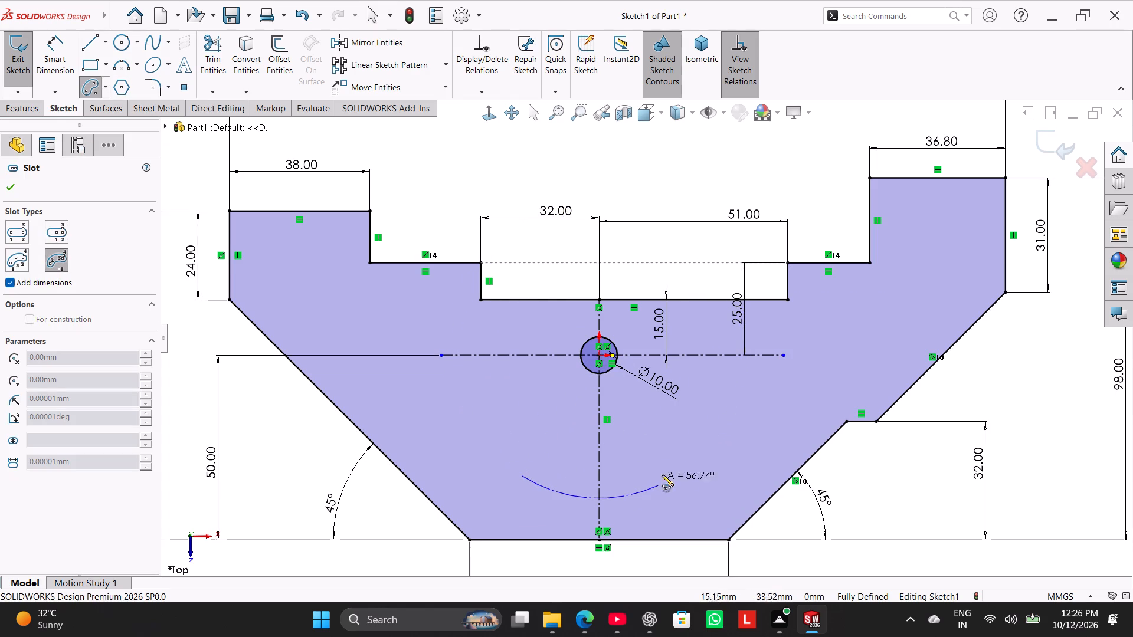
pyautogui.click(687, 449)
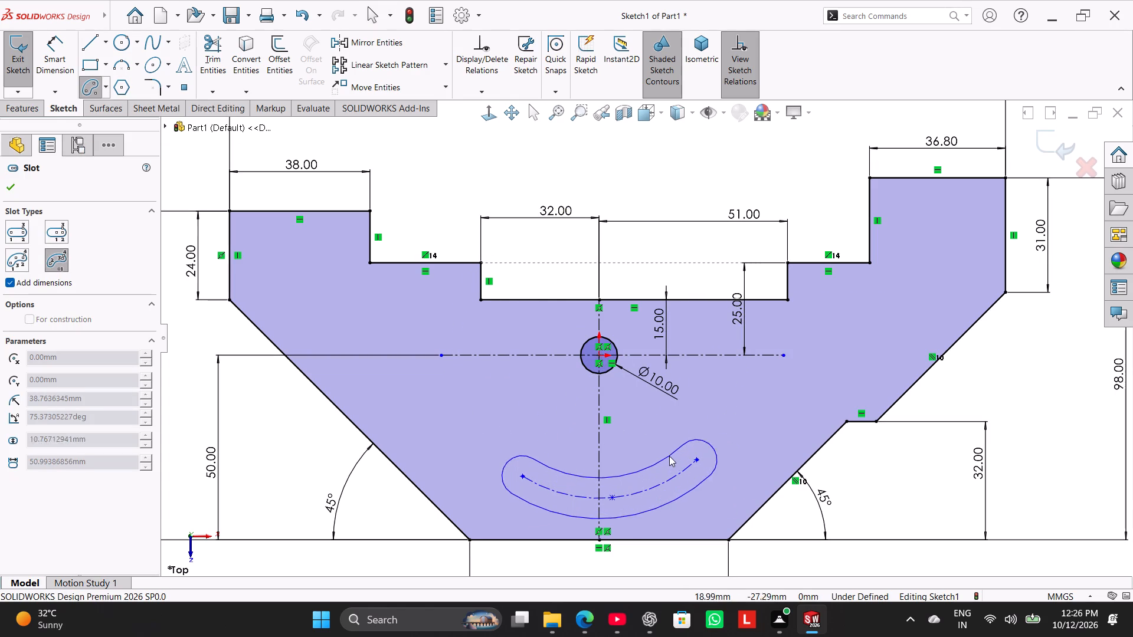
pyautogui.click(669, 450)
pyautogui.rightClick(502, 179)
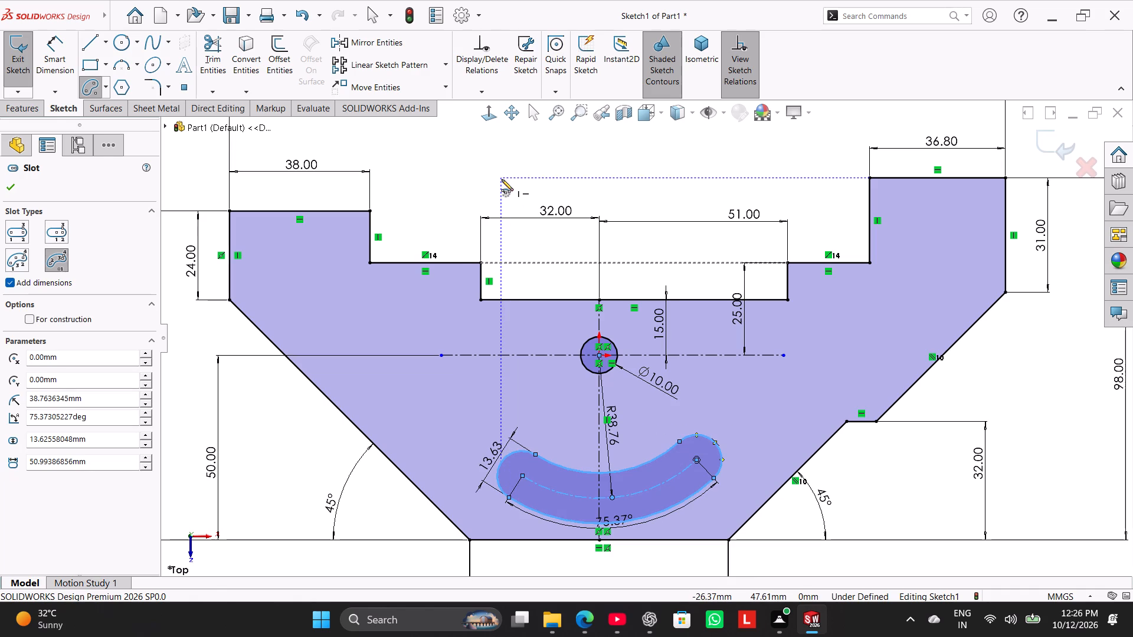
pyautogui.click(513, 191)
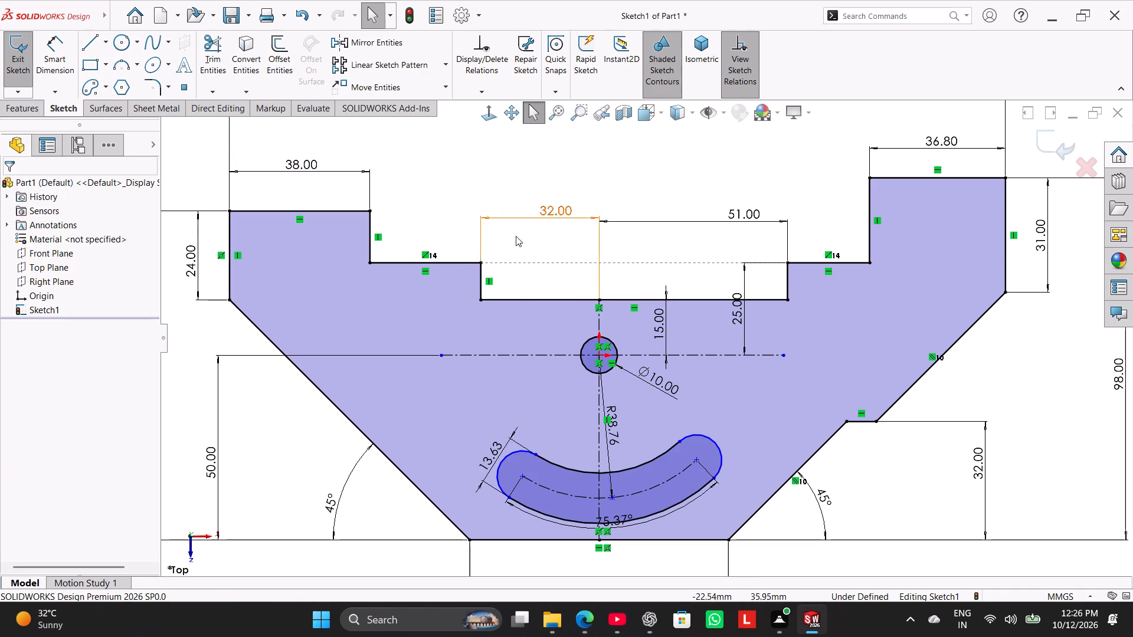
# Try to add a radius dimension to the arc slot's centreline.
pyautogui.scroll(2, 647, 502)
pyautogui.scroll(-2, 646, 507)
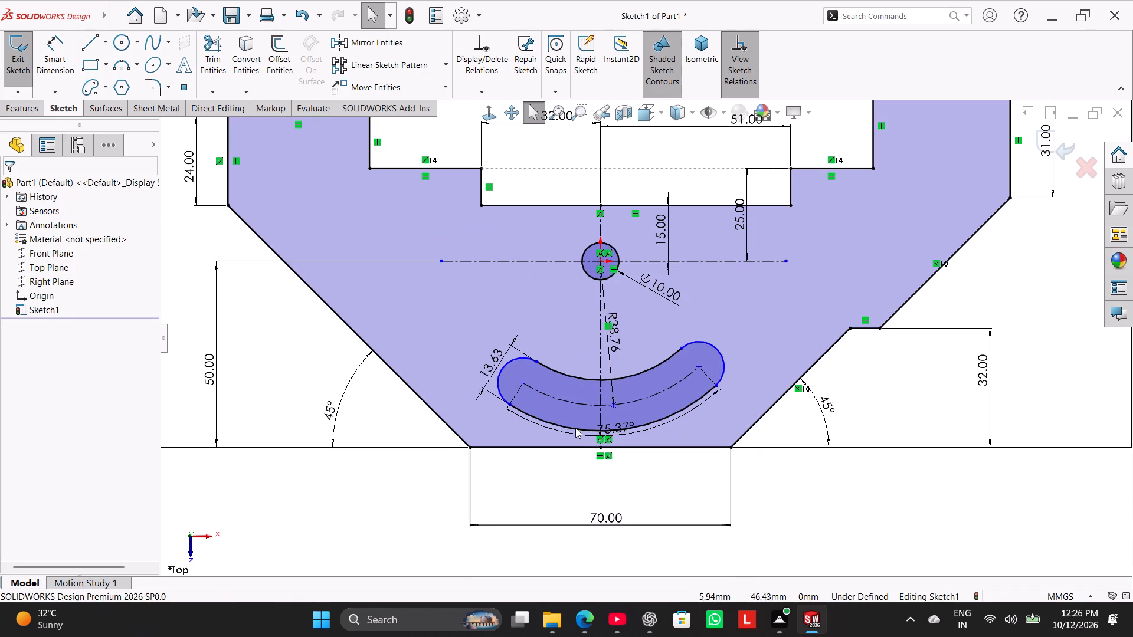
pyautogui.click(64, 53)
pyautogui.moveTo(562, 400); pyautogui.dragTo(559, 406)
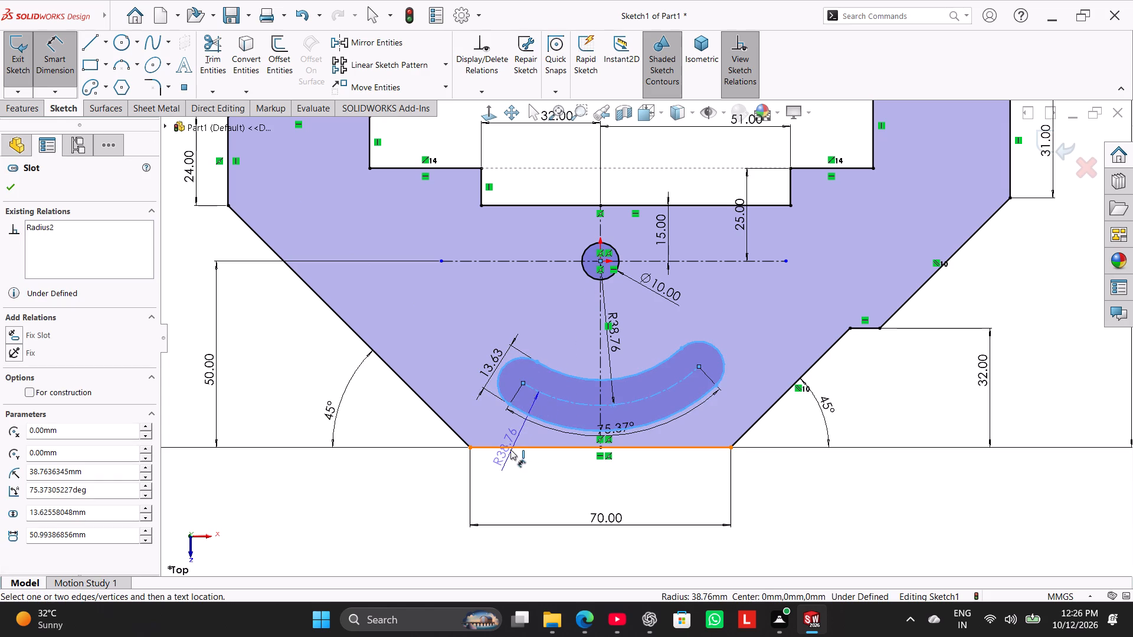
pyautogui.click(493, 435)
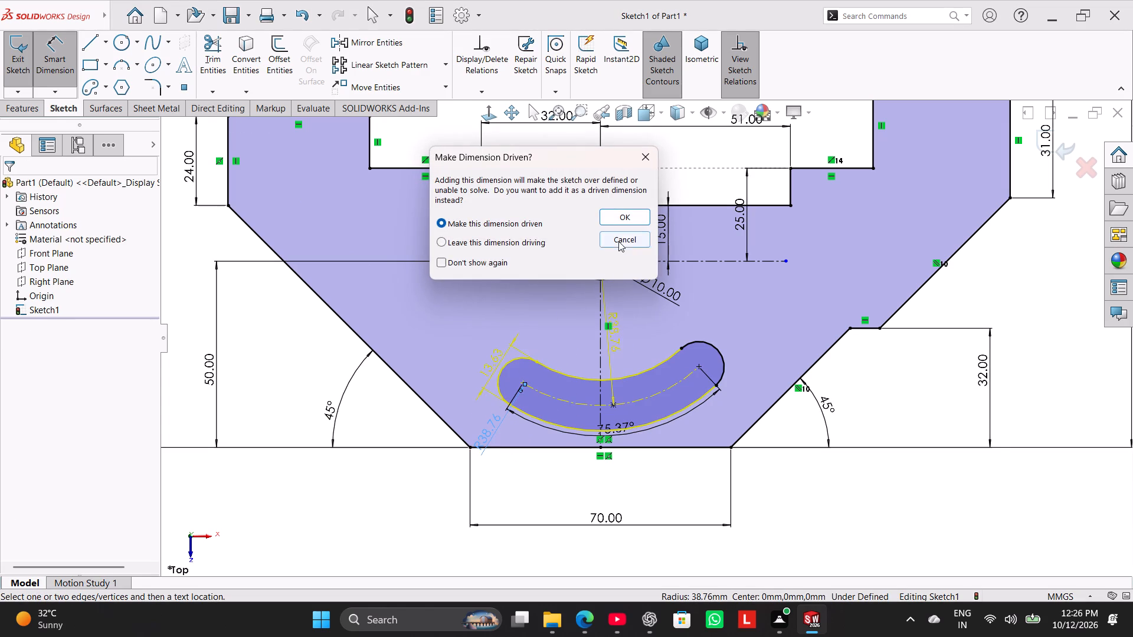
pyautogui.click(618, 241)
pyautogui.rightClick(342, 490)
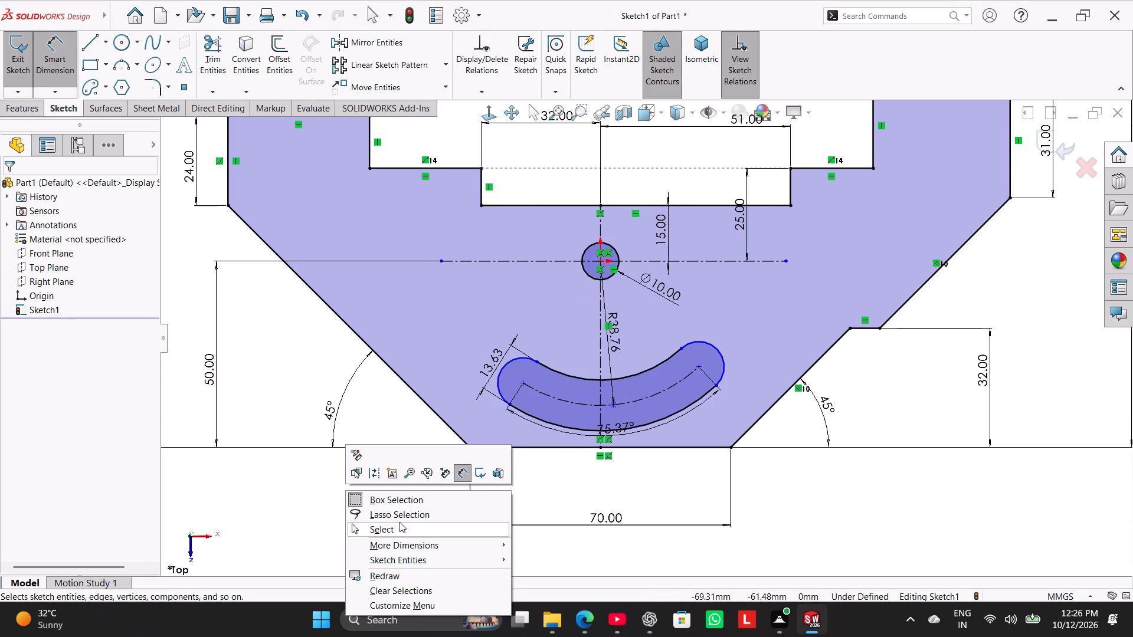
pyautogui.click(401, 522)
# Set the arc slot's centreline radius to 35 mm.
pyautogui.doubleClick(618, 340)
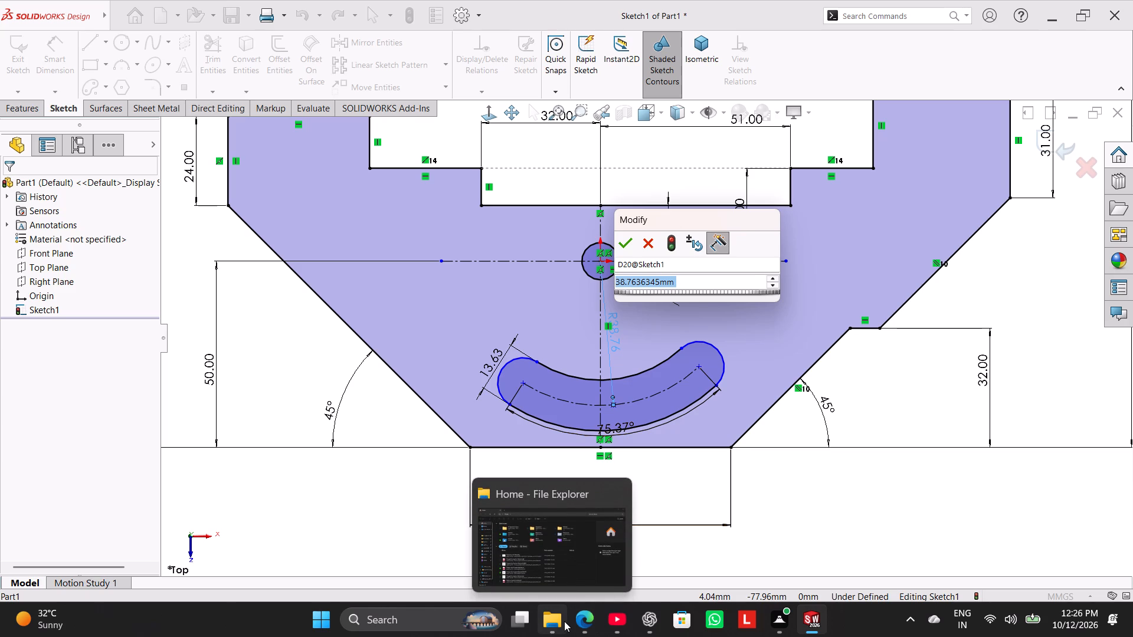
pyautogui.write('35')
pyautogui.press('Return')
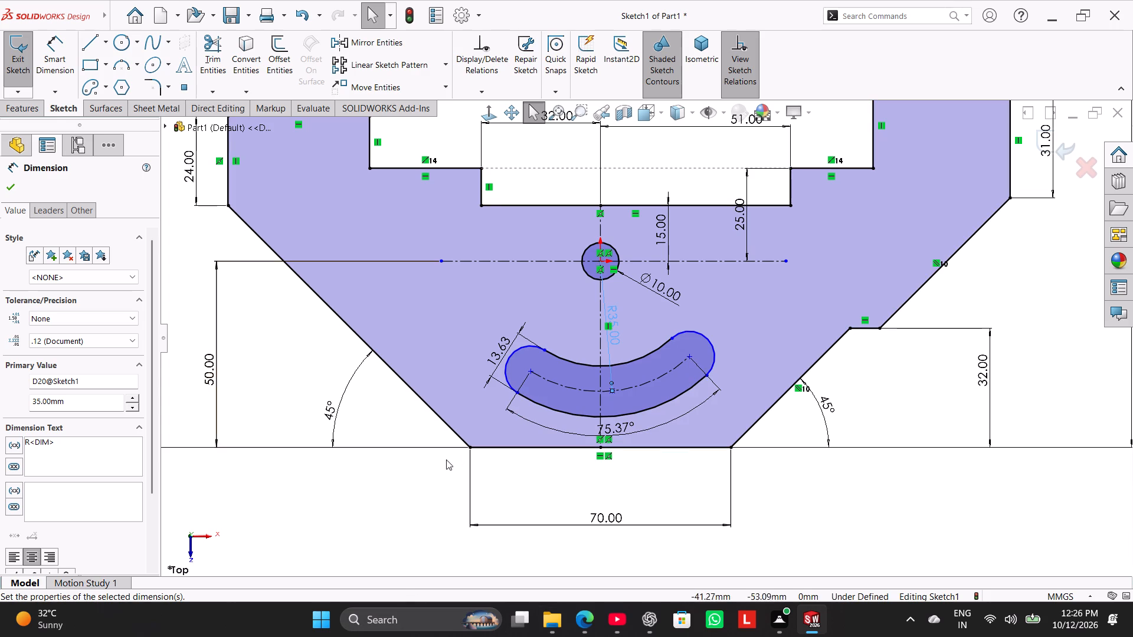
pyautogui.click(395, 507)
# Set the arc slot's width to 10 mm.
pyautogui.click(506, 345)
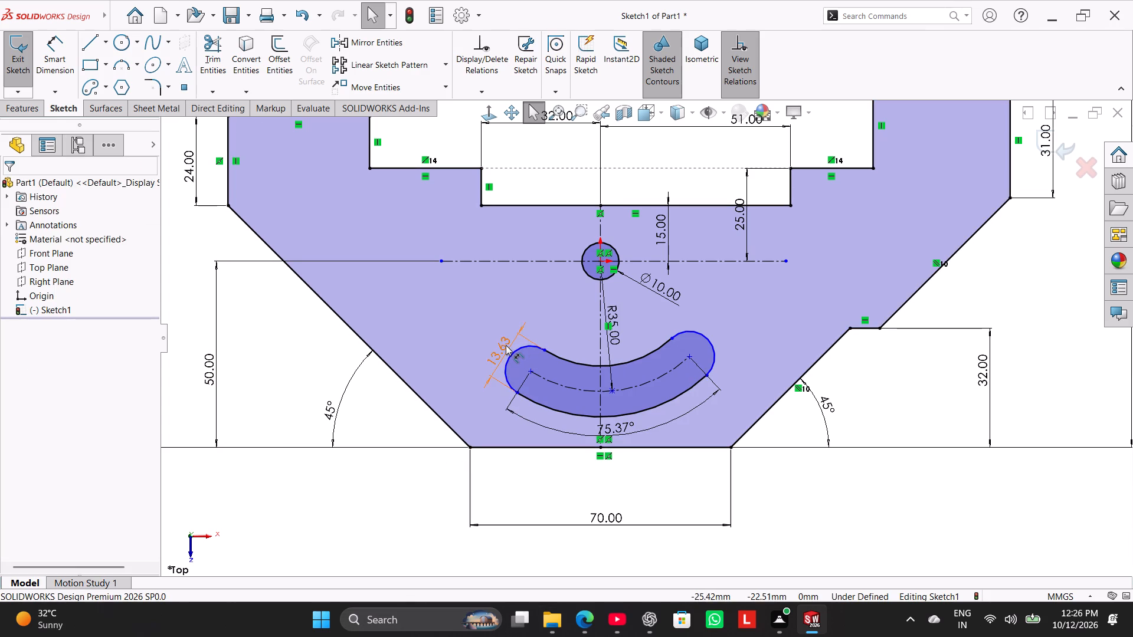
pyautogui.doubleClick(506, 345)
pyautogui.tripleClick(506, 345)
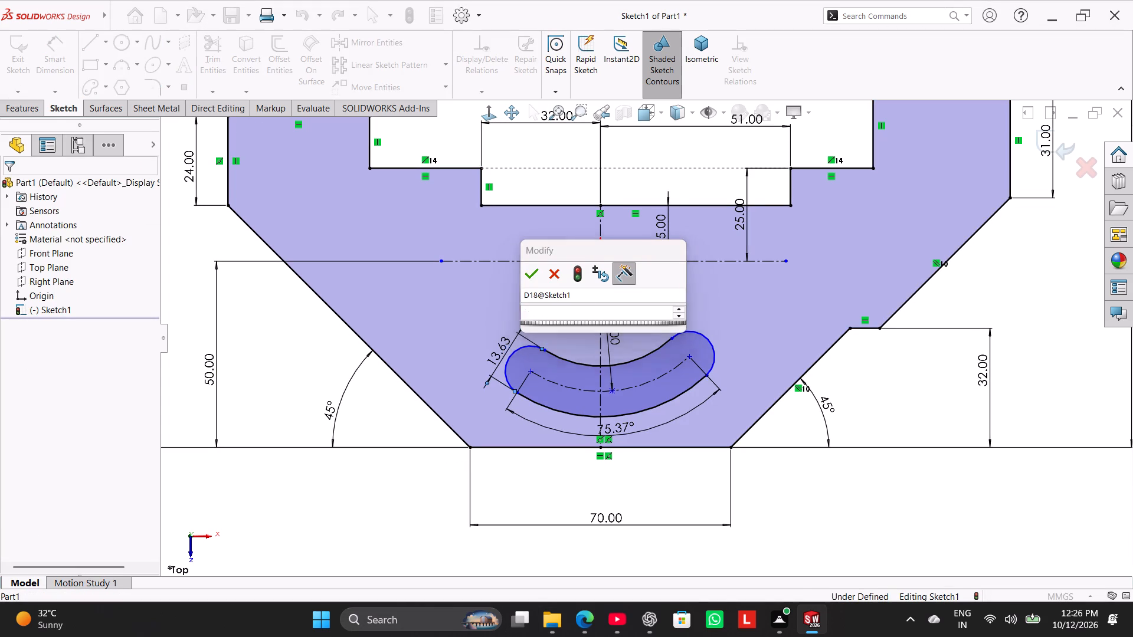
pyautogui.doubleClick(538, 314)
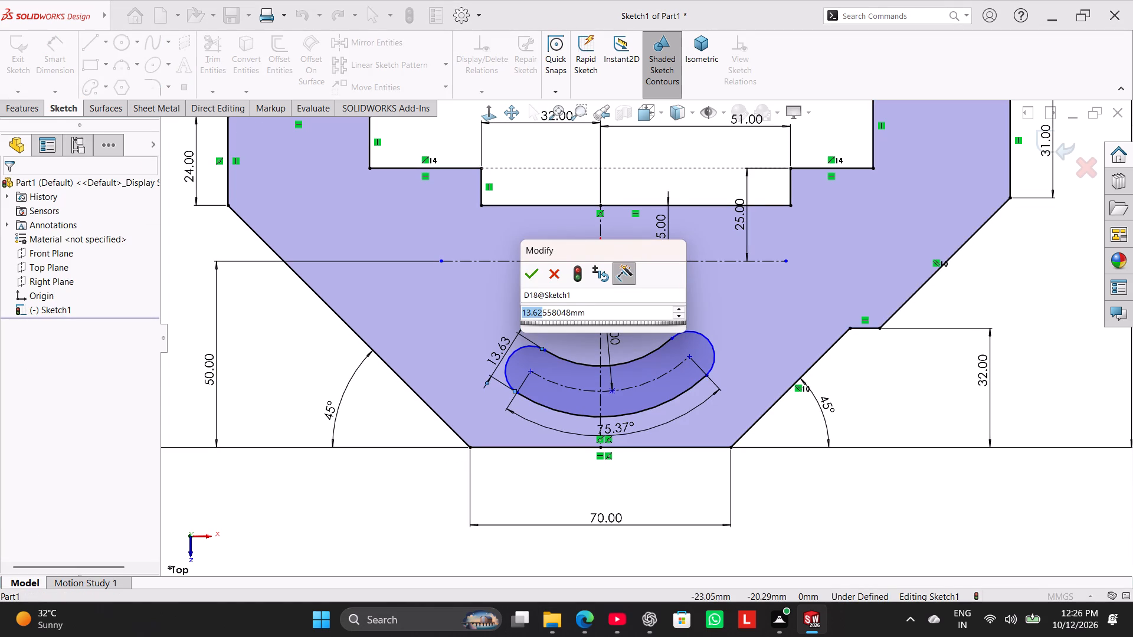
pyautogui.moveTo(610, 311); pyautogui.dragTo(473, 331)
pyautogui.write('10')
pyautogui.press('Return')
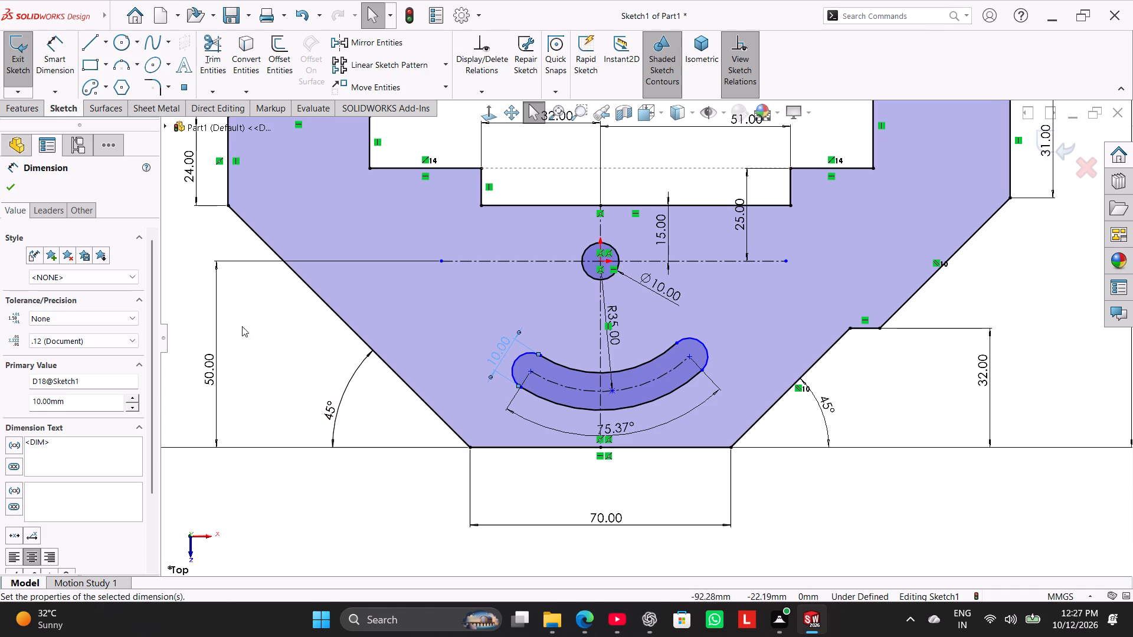
pyautogui.click(189, 289)
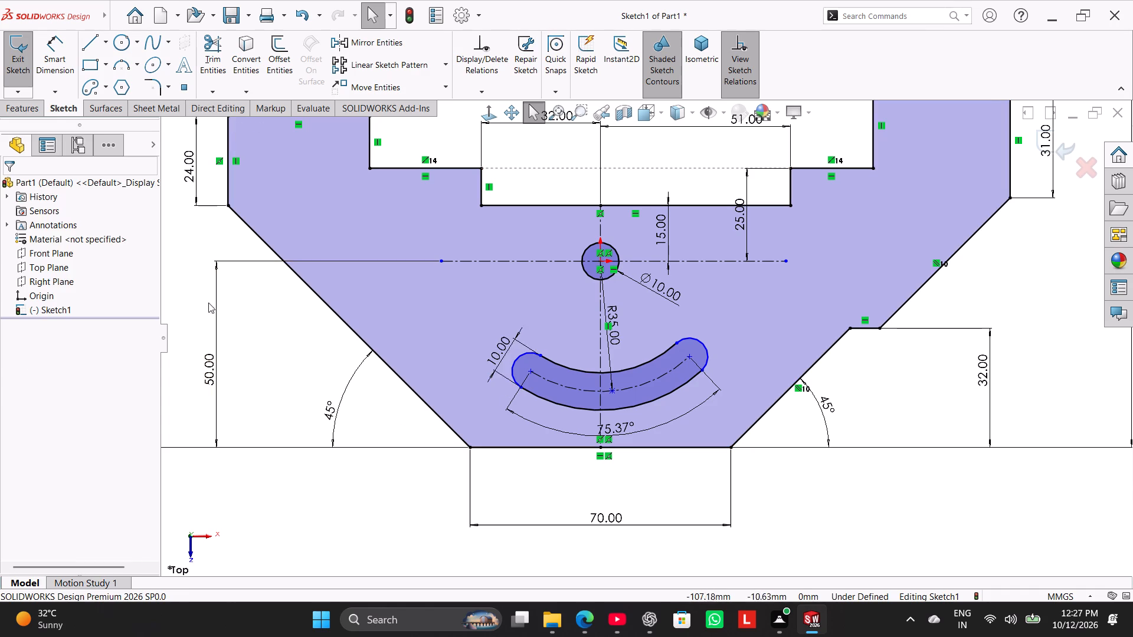
# Set the arc slot's sweep angle to 90°.
pyautogui.doubleClick(617, 425)
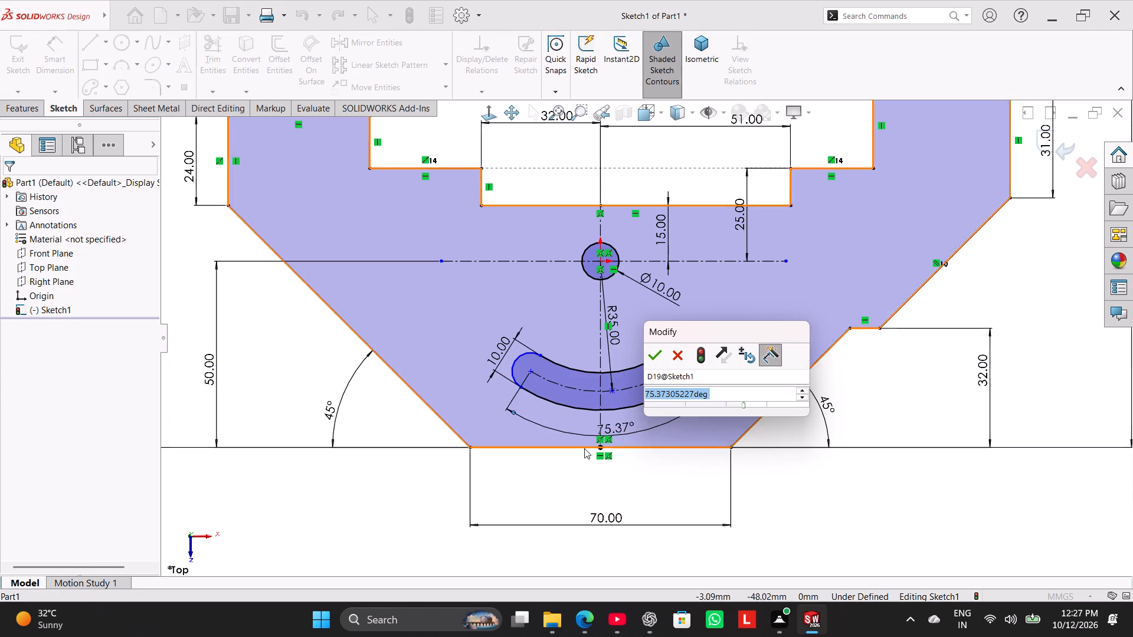
pyautogui.write('90')
pyautogui.press('Return')
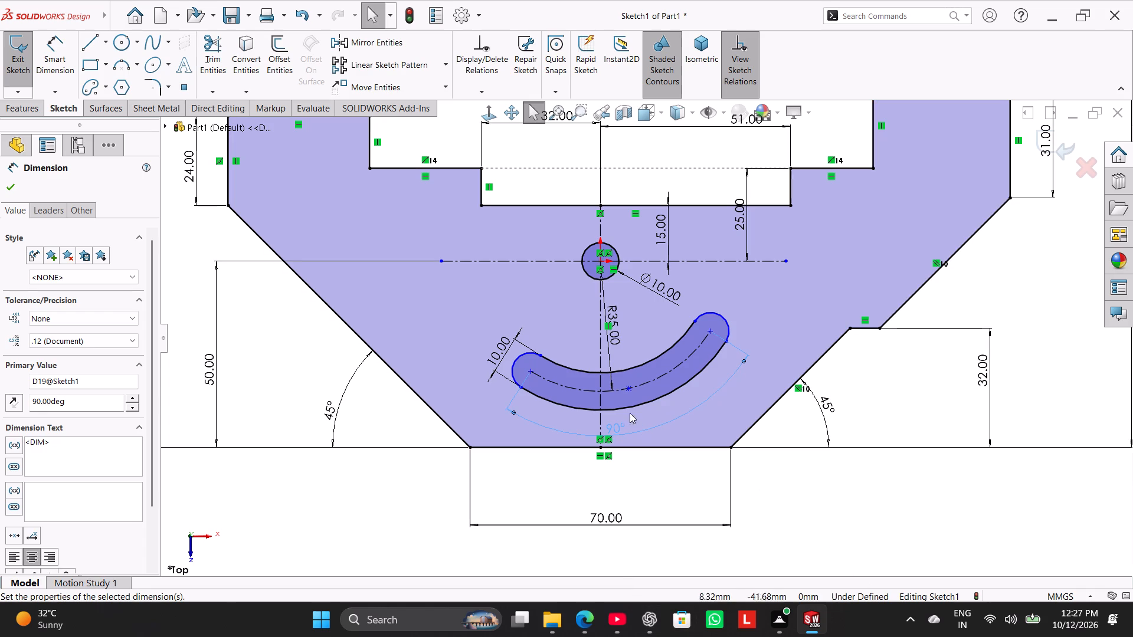
# Make the midpoint of the slot's centreline arc coincident with the vertical centreline.
pyautogui.keyDown('ctrl'); pyautogui.click(629, 388); pyautogui.keyUp('ctrl')
pyautogui.keyDown('ctrl'); pyautogui.click(600, 393); pyautogui.keyUp('ctrl')
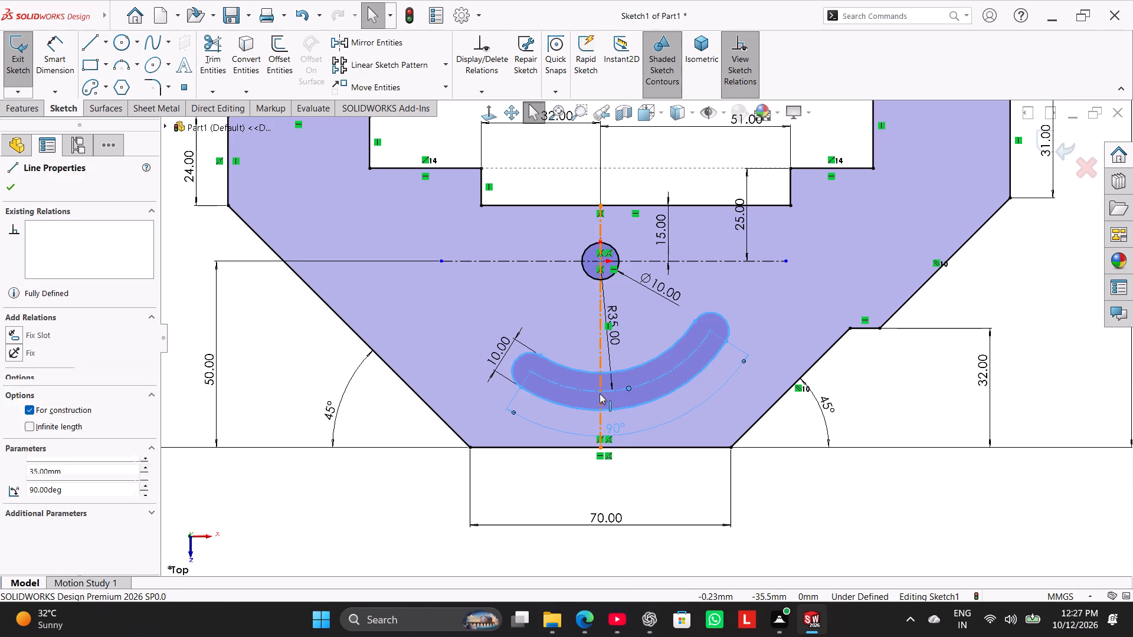
pyautogui.click(857, 521)
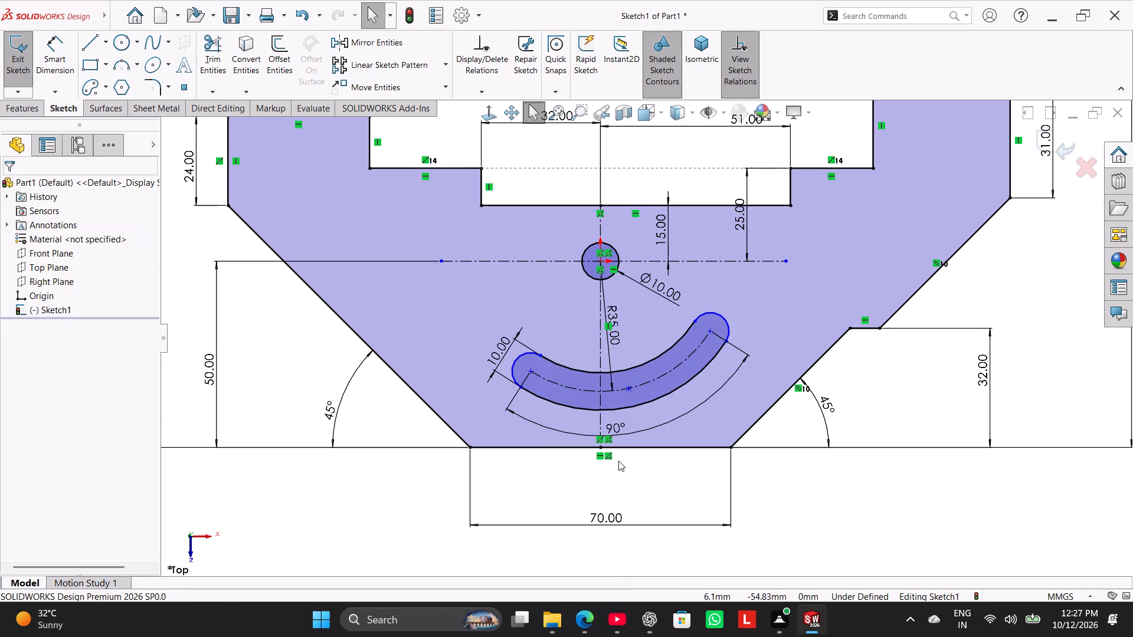
pyautogui.keyDown('ctrl'); pyautogui.click(626, 390); pyautogui.keyUp('ctrl')
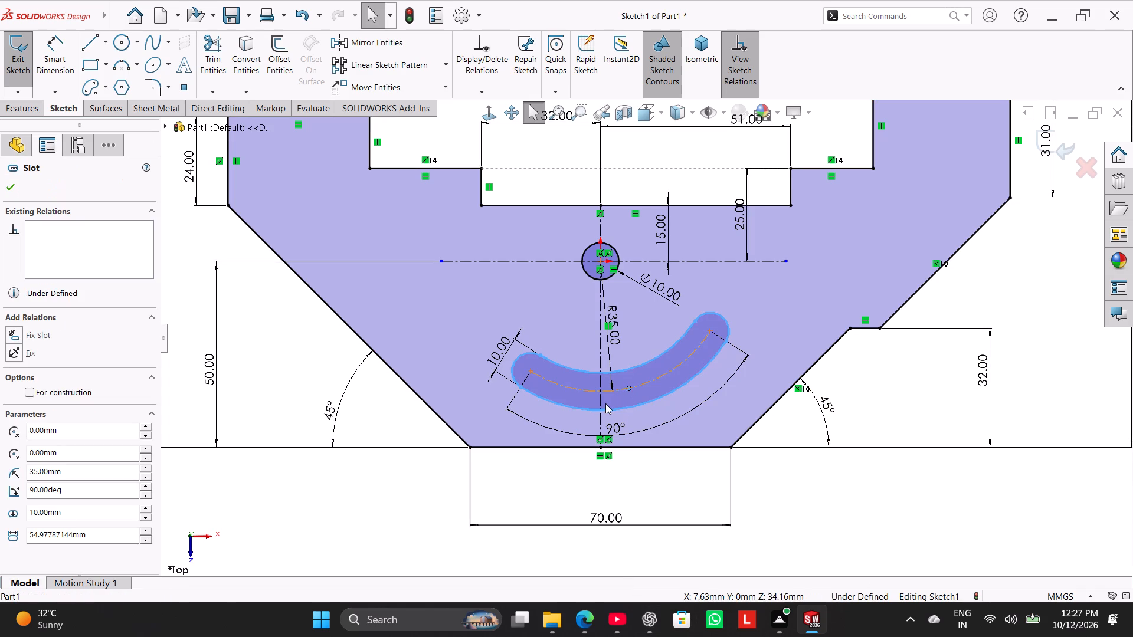
pyautogui.keyDown('ctrl'); pyautogui.click(602, 403); pyautogui.keyUp('ctrl')
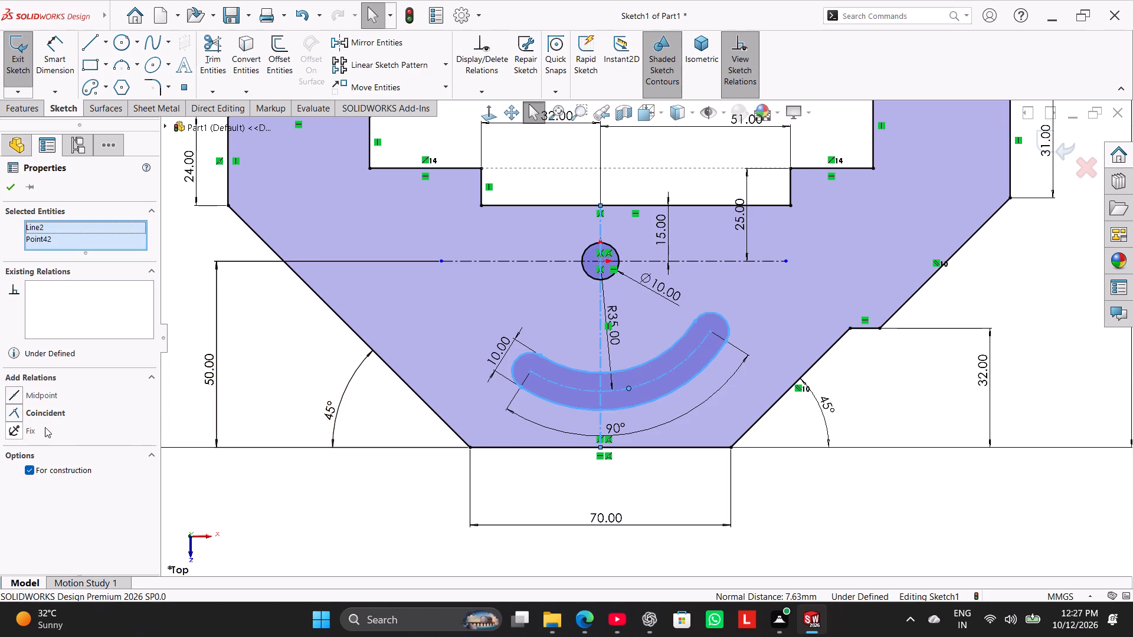
pyautogui.click(36, 415)
pyautogui.click(284, 501)
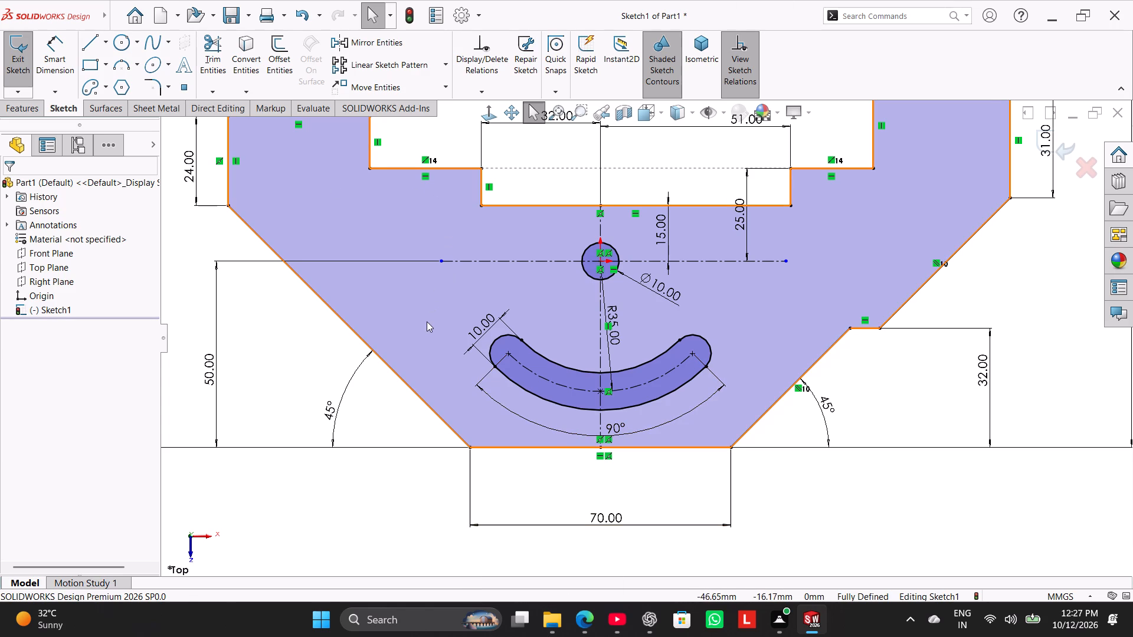
# Sketch two concentric circles about 15.5 mm and 11 mm in diameter, centred about 65 mm right of and 12 mm above the origin.
pyautogui.scroll(2, 610, 241)
pyautogui.click(395, 499)
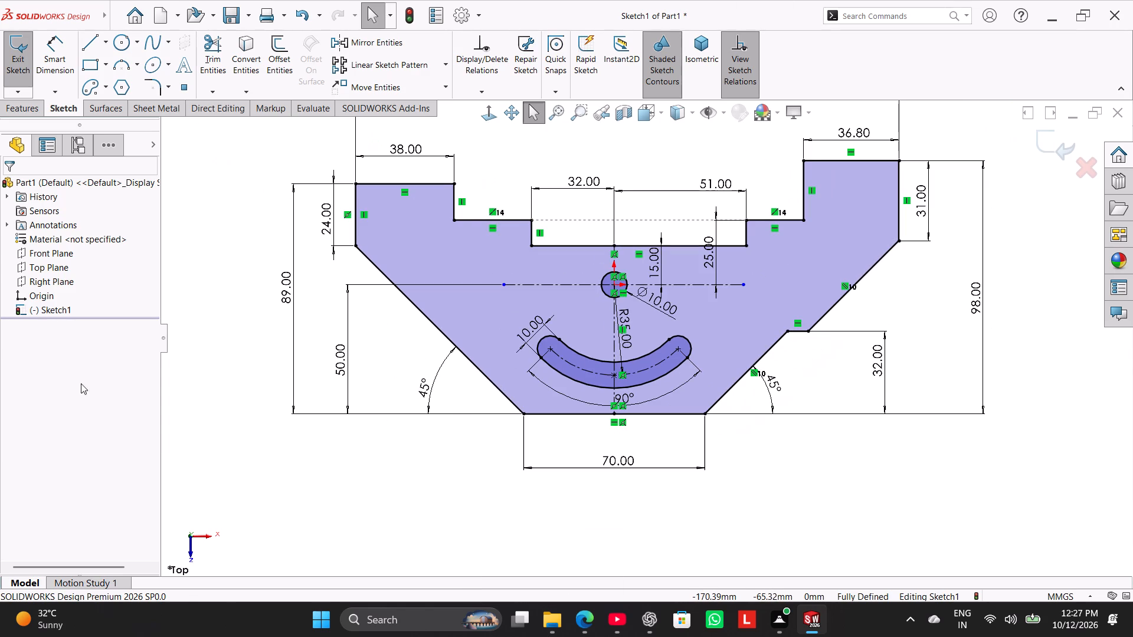
pyautogui.click(136, 39)
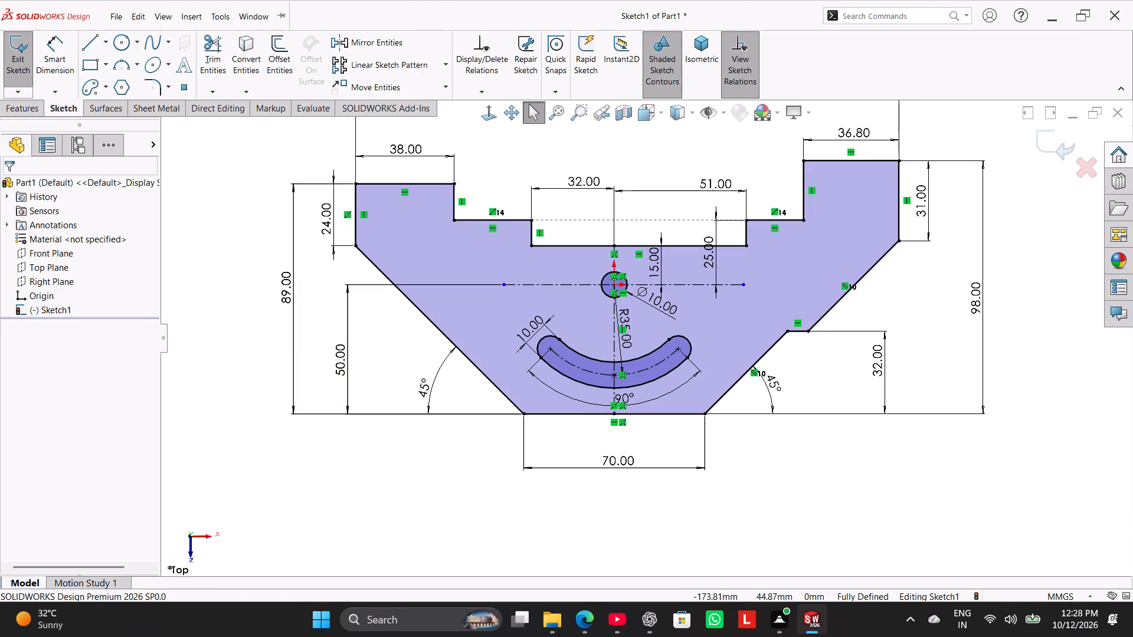
pyautogui.click(122, 41)
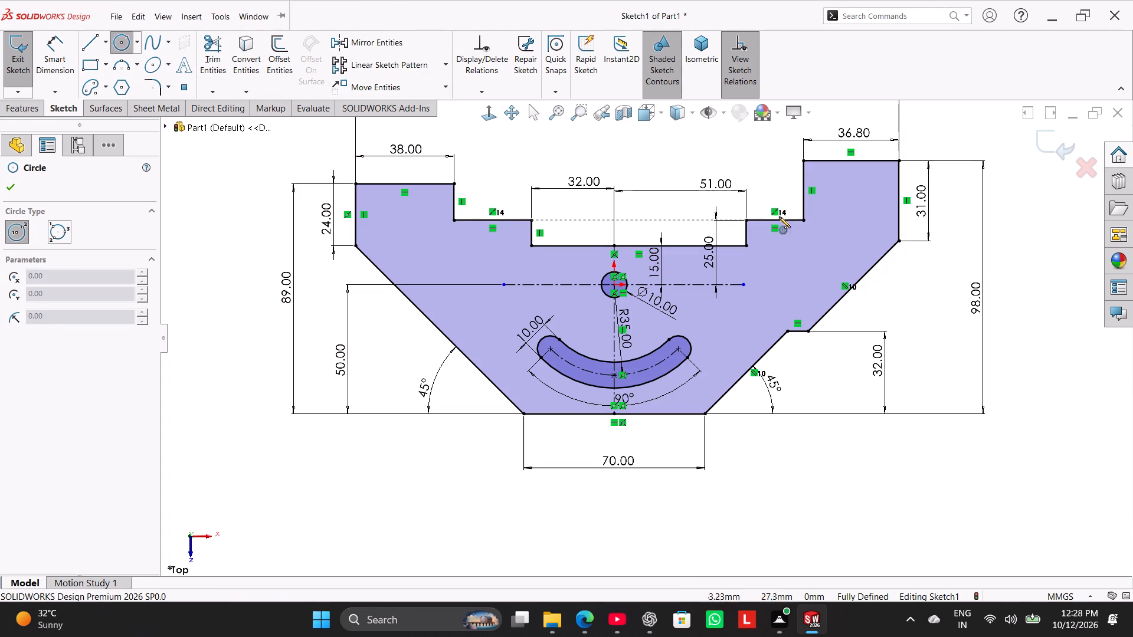
pyautogui.moveTo(781, 253); pyautogui.dragTo(783, 261)
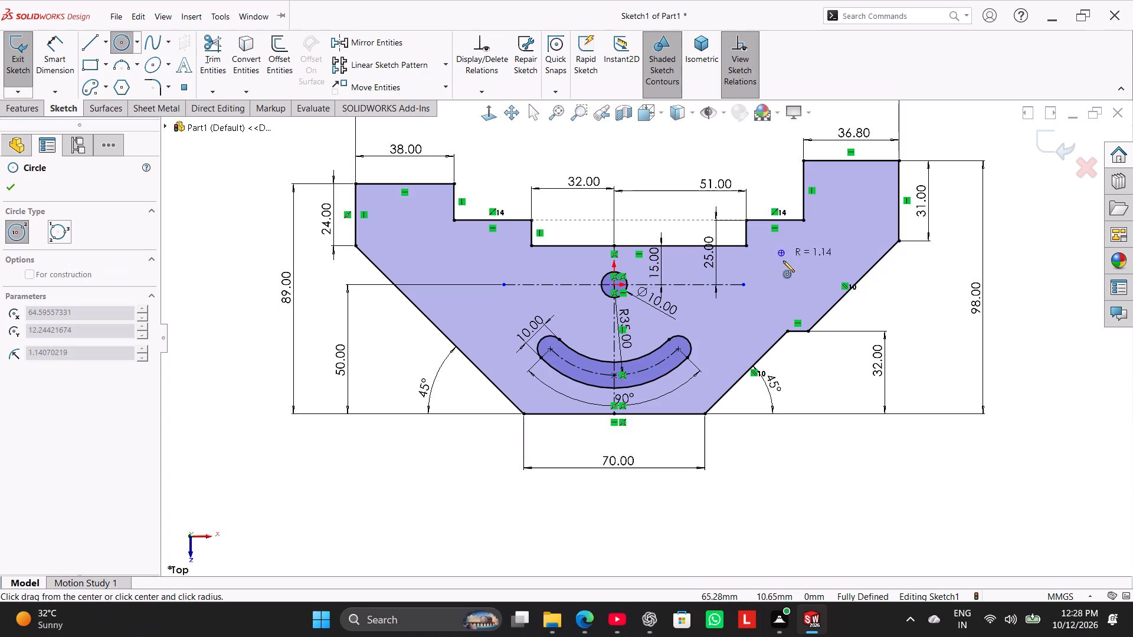
pyautogui.moveTo(783, 261); pyautogui.dragTo(783, 265)
pyautogui.click(783, 273)
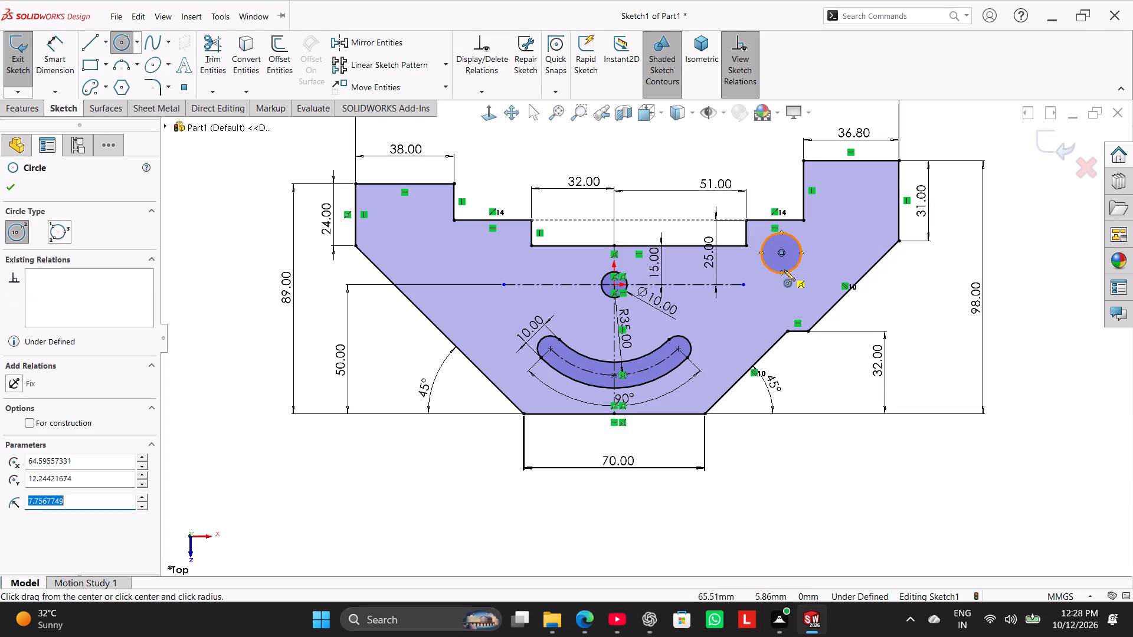
pyautogui.click(780, 254)
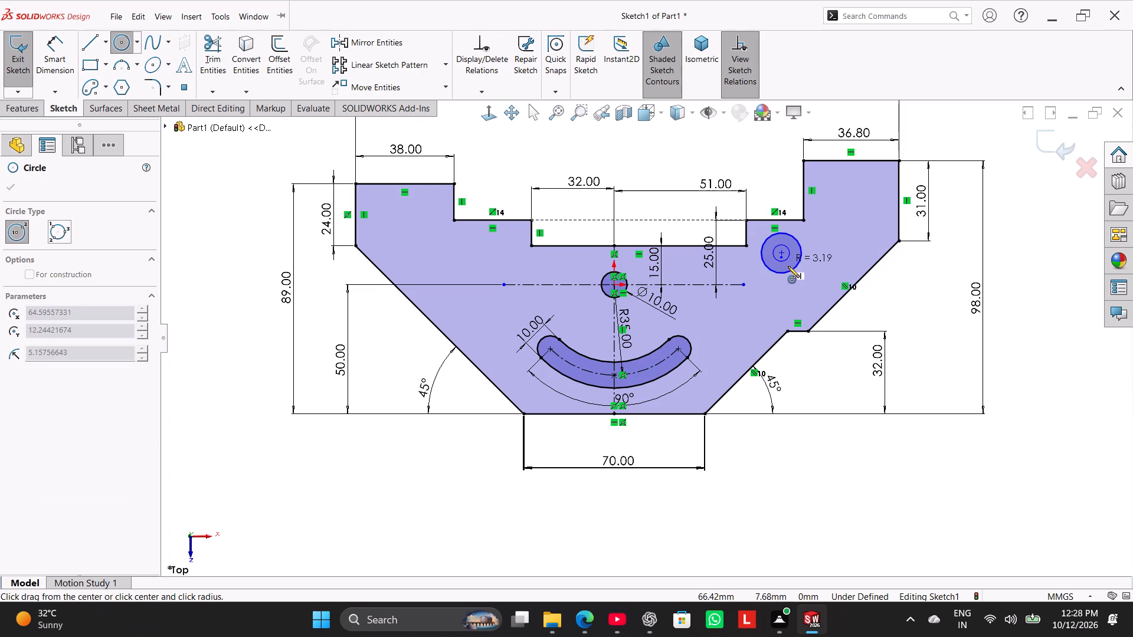
pyautogui.click(788, 266)
pyautogui.rightClick(222, 346)
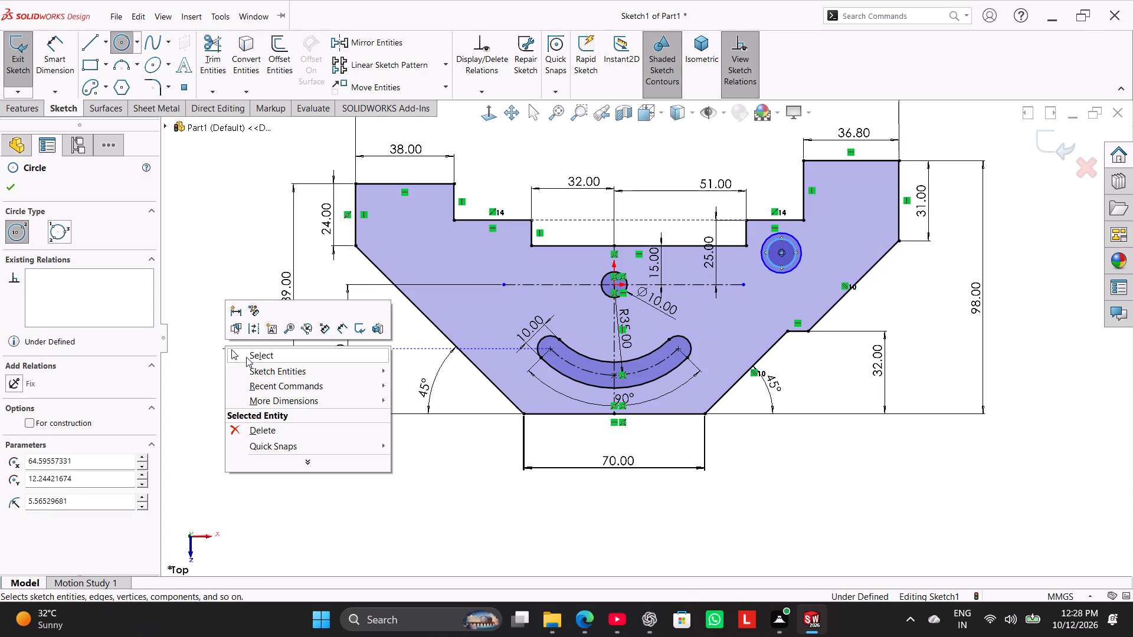
pyautogui.click(248, 357)
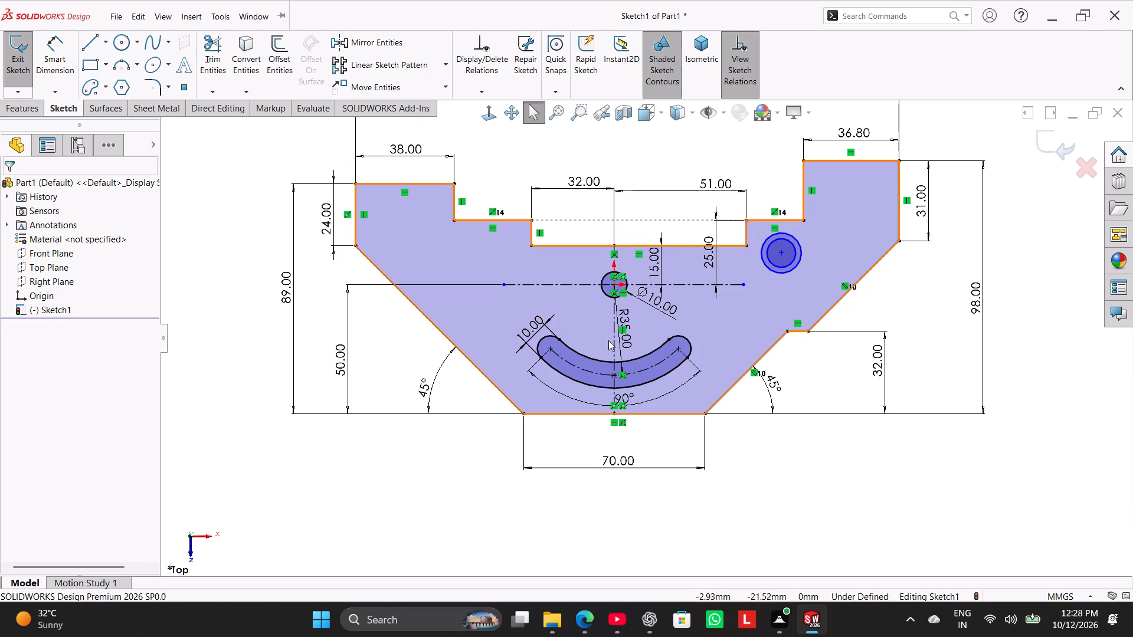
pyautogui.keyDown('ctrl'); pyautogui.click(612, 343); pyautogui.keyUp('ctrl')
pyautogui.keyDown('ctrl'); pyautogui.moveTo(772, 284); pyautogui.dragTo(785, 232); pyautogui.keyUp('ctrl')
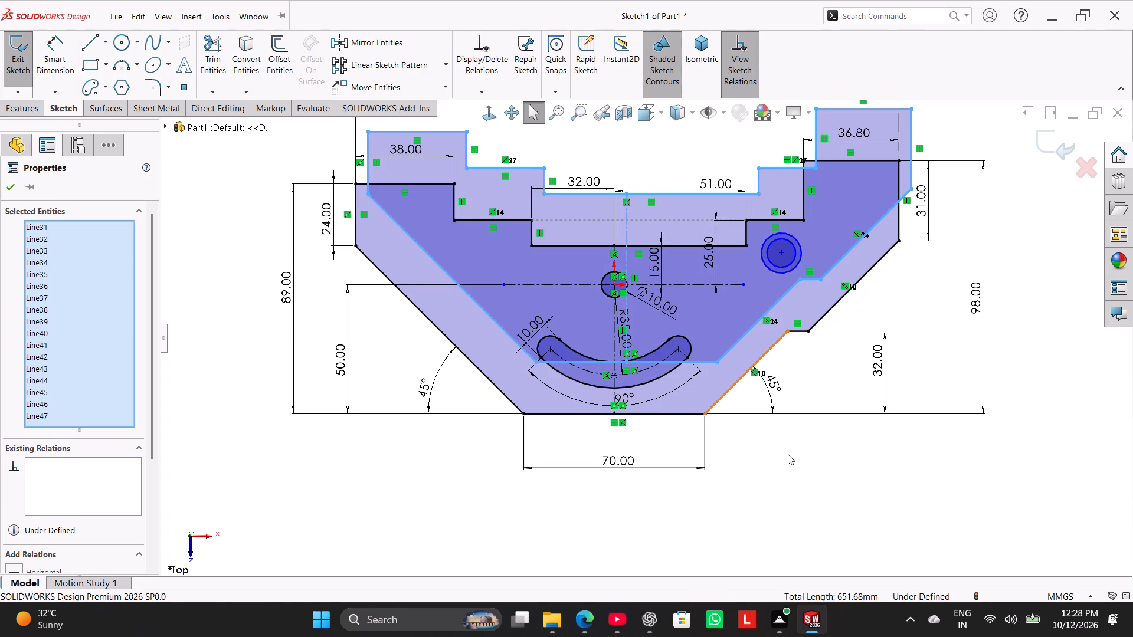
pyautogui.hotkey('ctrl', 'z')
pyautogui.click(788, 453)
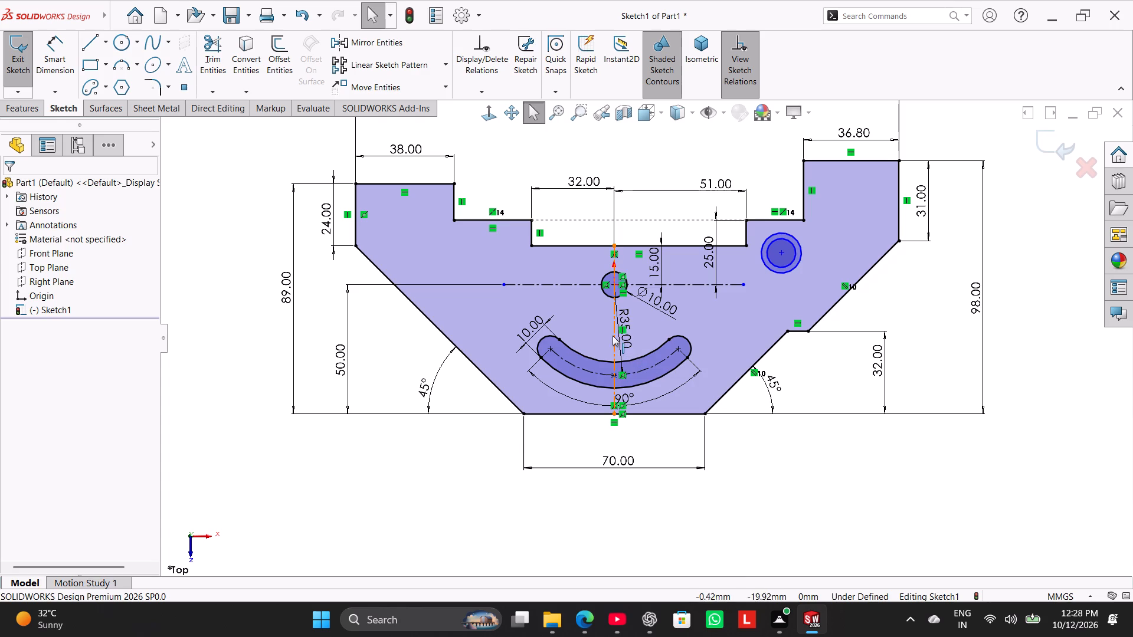
# Mirror the two concentric side circles about the vertical centreline.
pyautogui.keyDown('ctrl'); pyautogui.click(613, 336); pyautogui.keyUp('ctrl')
pyautogui.keyDown('ctrl'); pyautogui.click(771, 262); pyautogui.keyUp('ctrl')
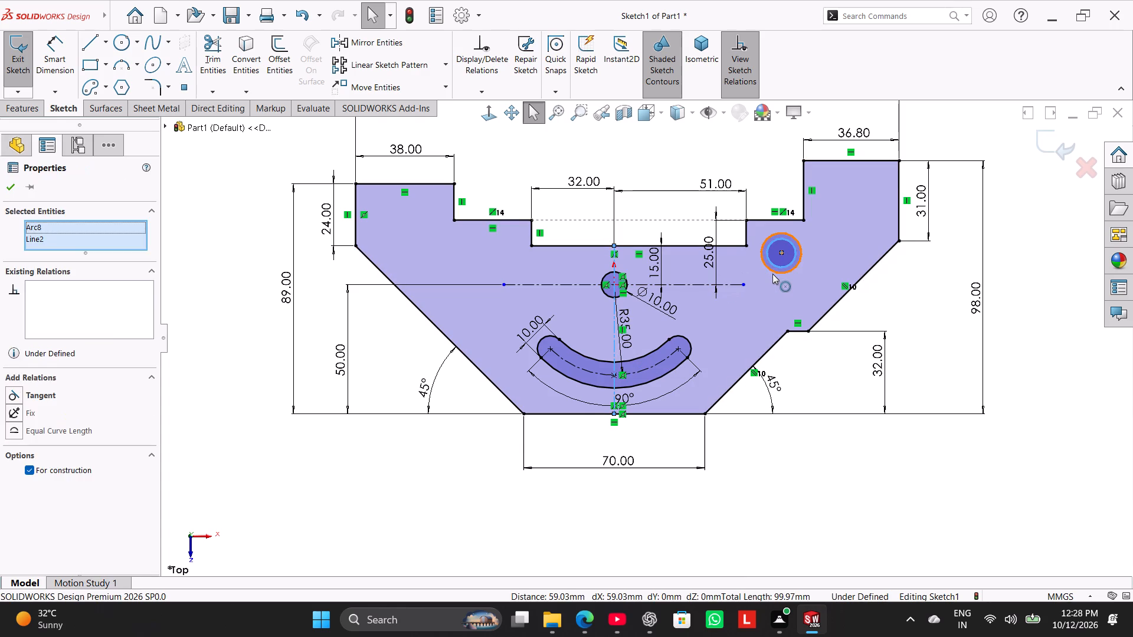
pyautogui.keyDown('ctrl'); pyautogui.click(772, 274); pyautogui.keyUp('ctrl')
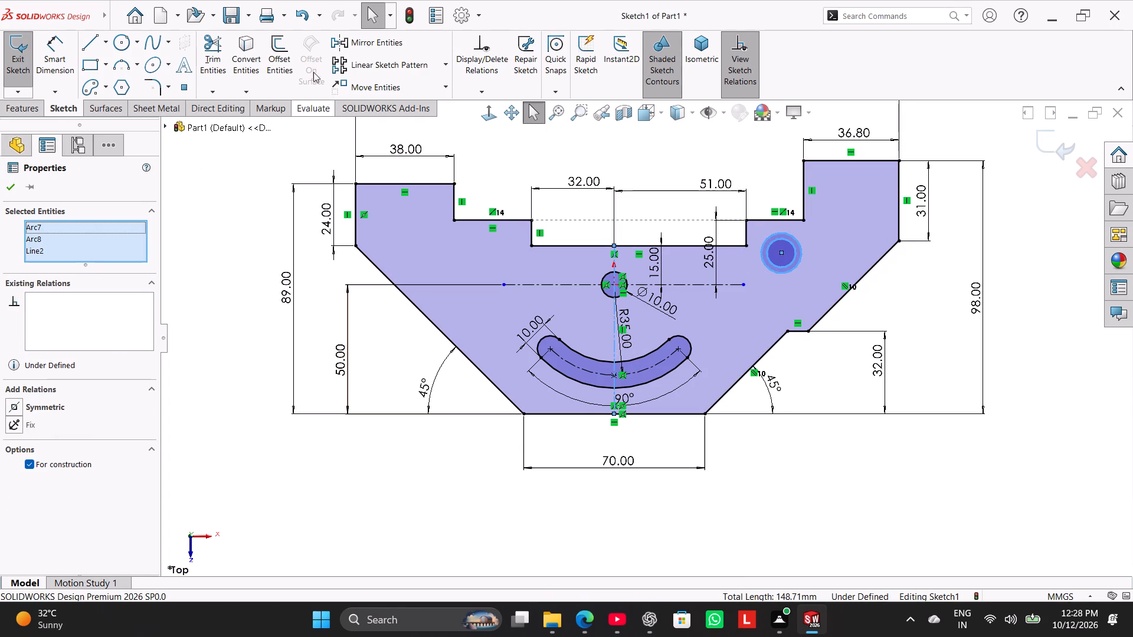
pyautogui.click(360, 45)
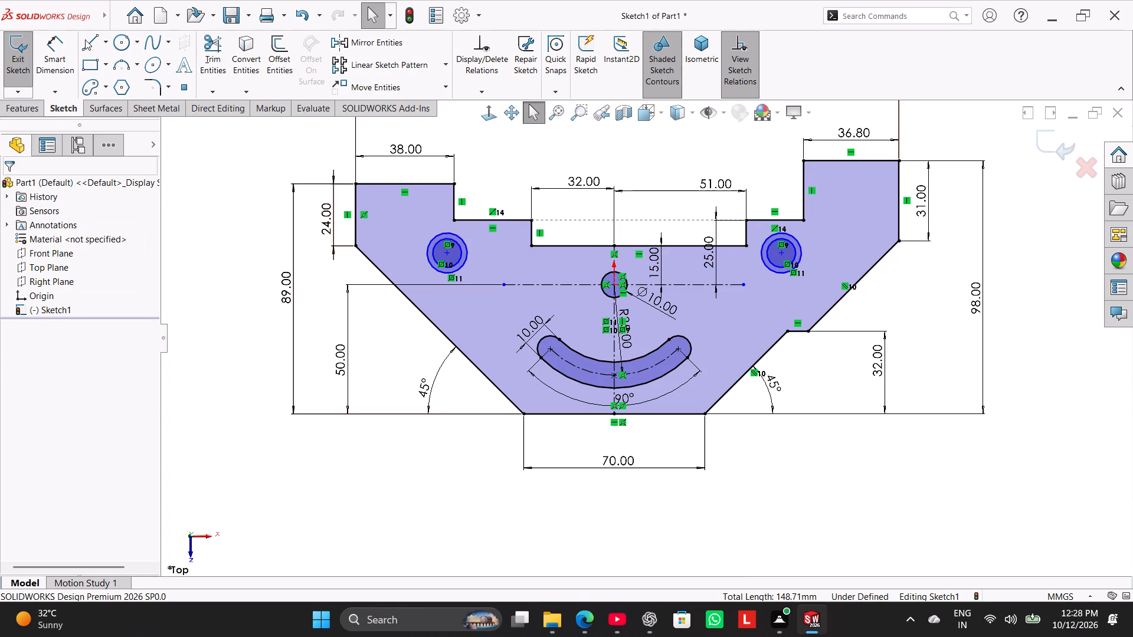
# Sketch a horizontal construction line joining the centres of the two mirrored pairs of concentric circles.
pyautogui.click(105, 44)
pyautogui.click(111, 71)
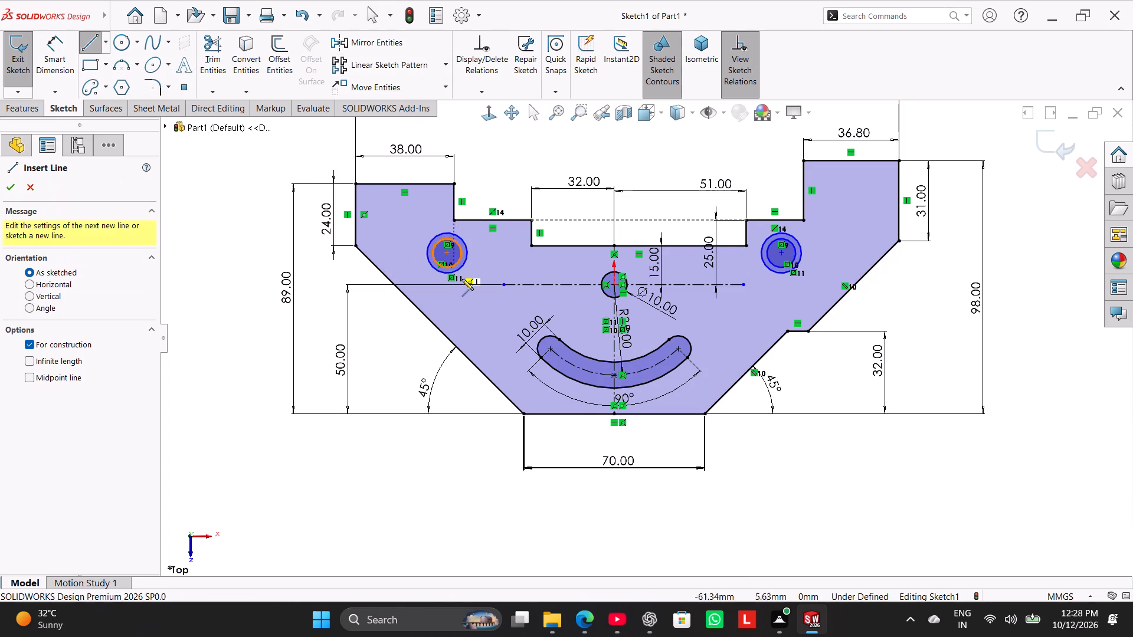
pyautogui.click(448, 255)
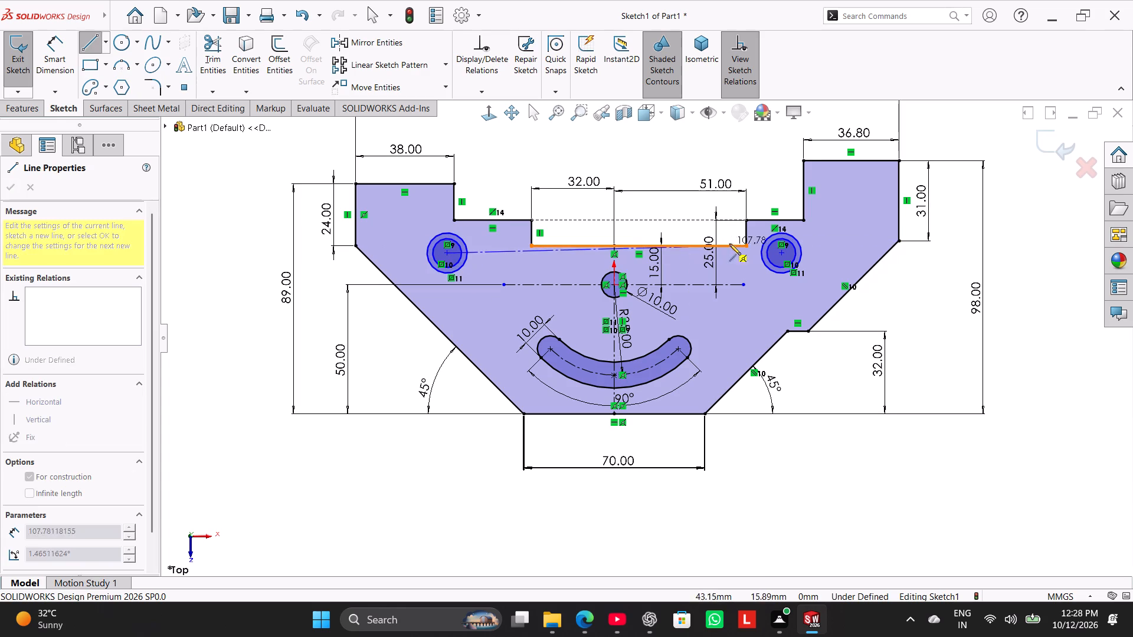
pyautogui.click(781, 251)
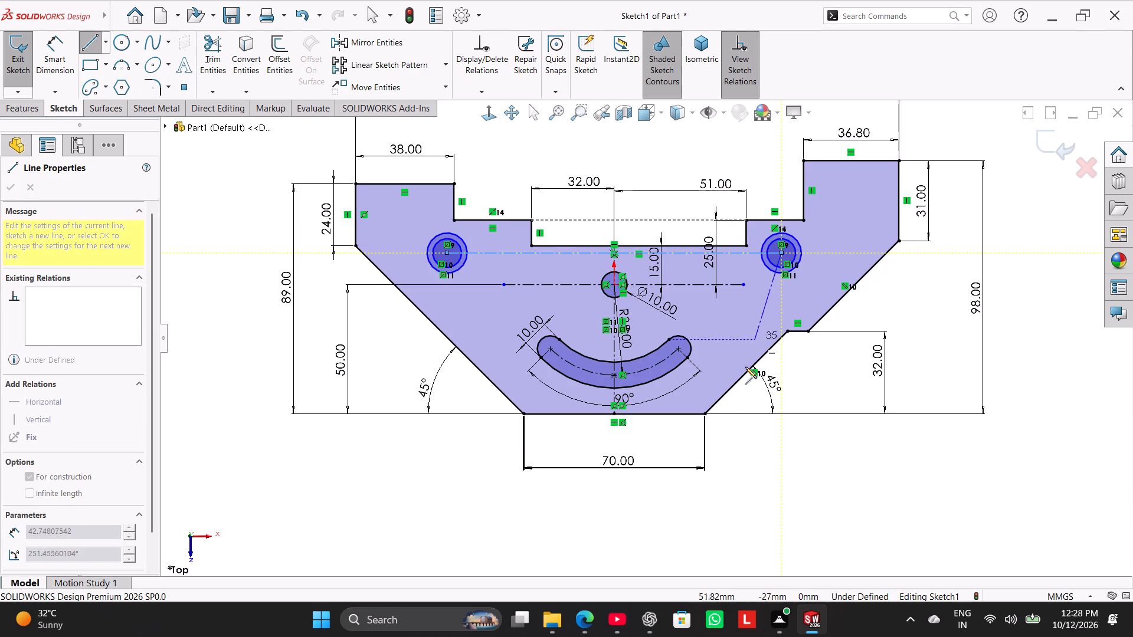
pyautogui.rightClick(733, 469)
pyautogui.click(763, 483)
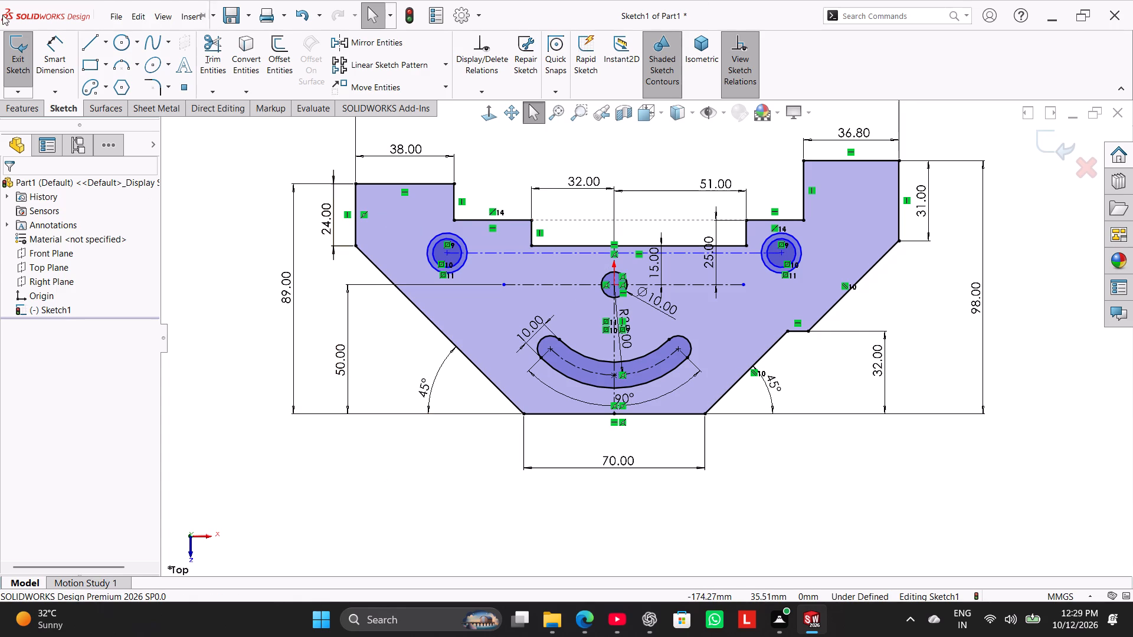
# Dimension the construction line between the circle centres 10 mm below the left lug's inner shoulder edge.
pyautogui.click(42, 56)
pyautogui.click(521, 219)
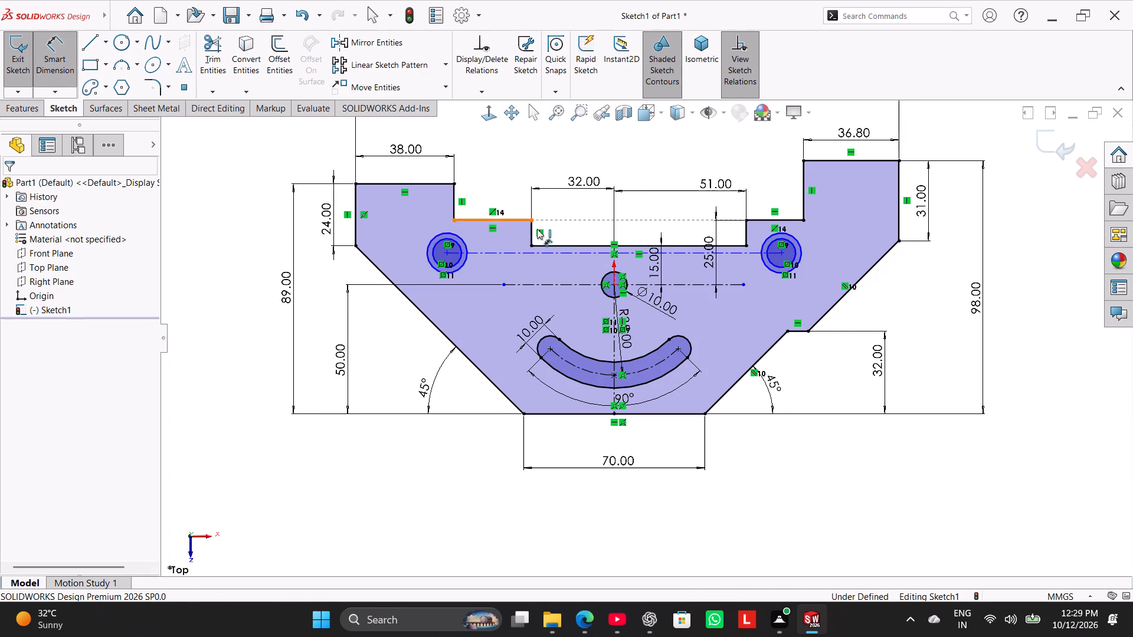
pyautogui.click(579, 252)
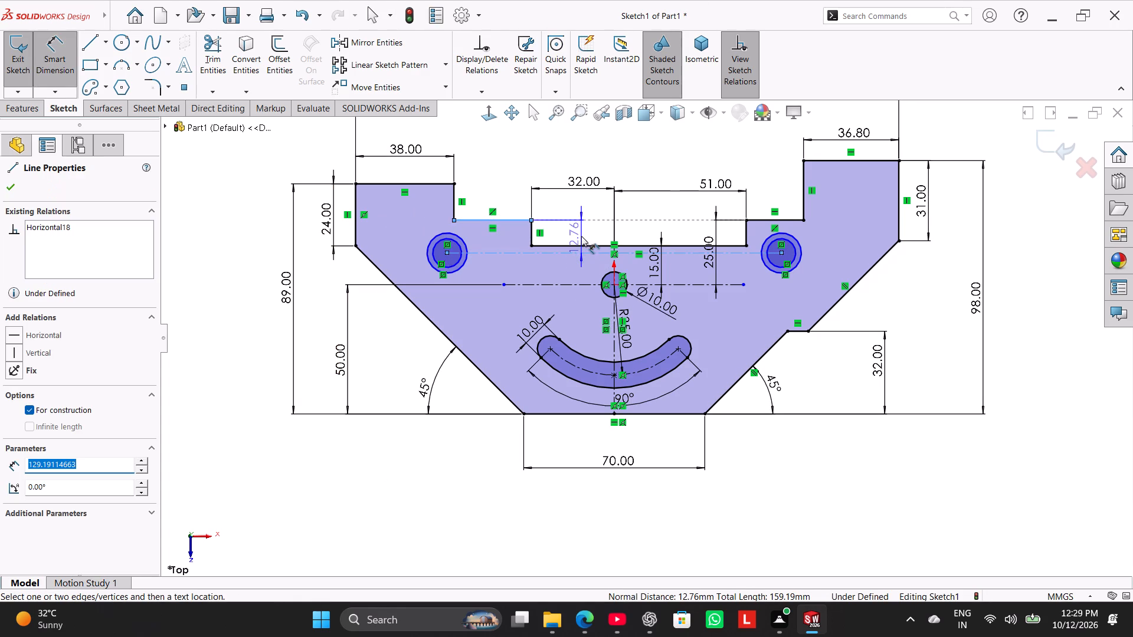
pyautogui.click(581, 236)
pyautogui.press('1')
pyautogui.press('0')
pyautogui.press('Return')
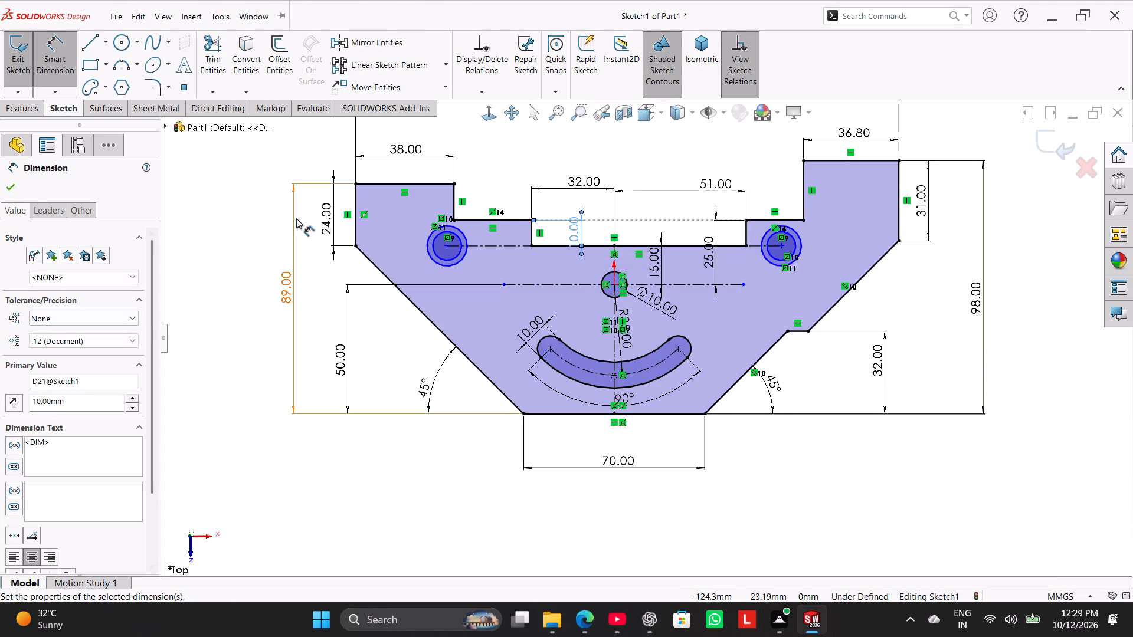
# Reposition the circle centreline's vertical dimension beneath the left shoulder edge, beside the left pair of circles.
pyautogui.scroll(-6, 627, 237)
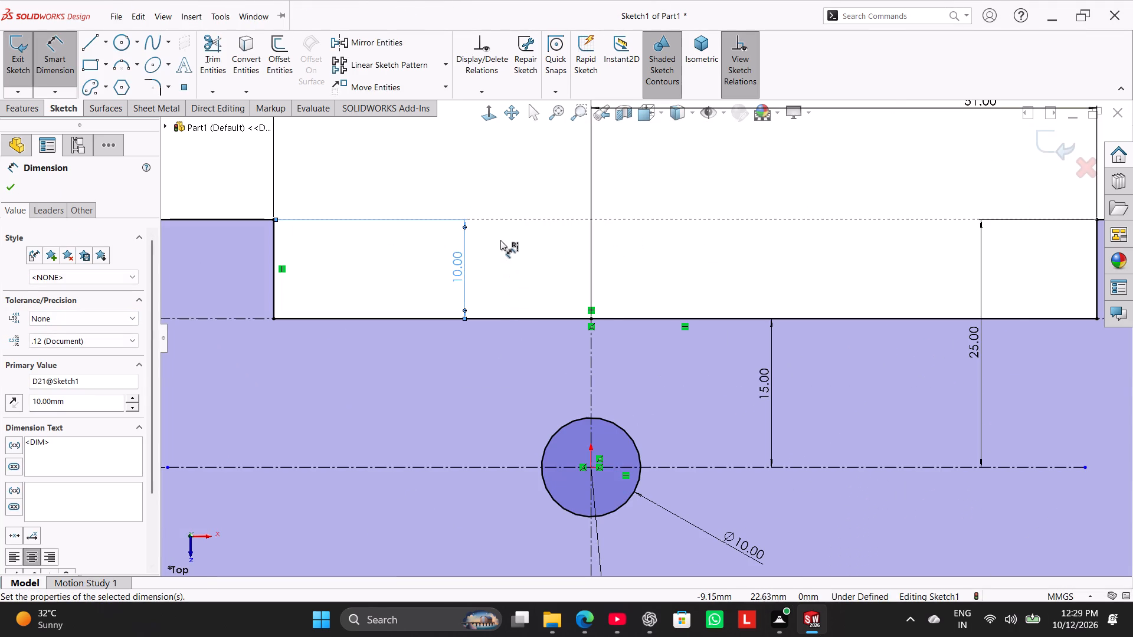
pyautogui.scroll(5, 500, 240)
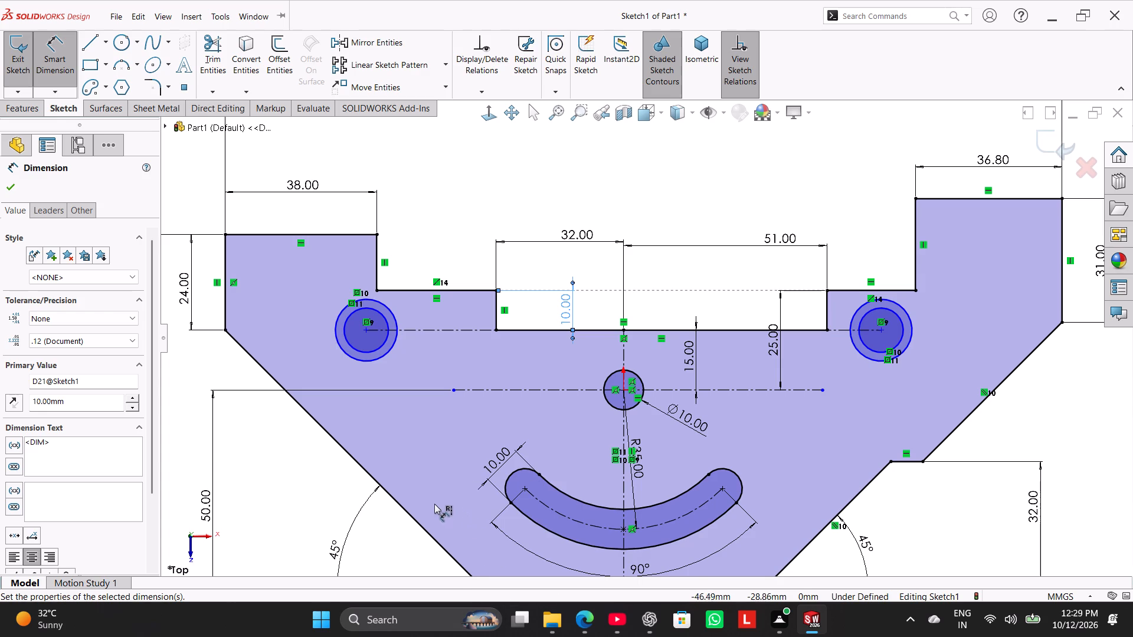
pyautogui.moveTo(569, 306); pyautogui.dragTo(427, 314)
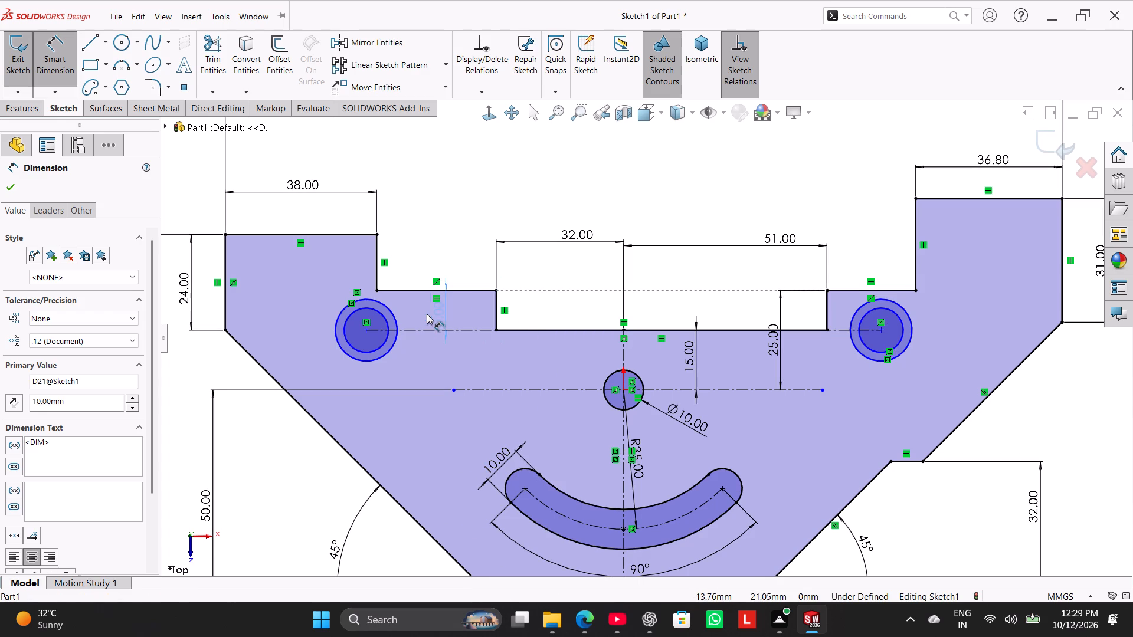
pyautogui.moveTo(427, 314); pyautogui.dragTo(425, 314)
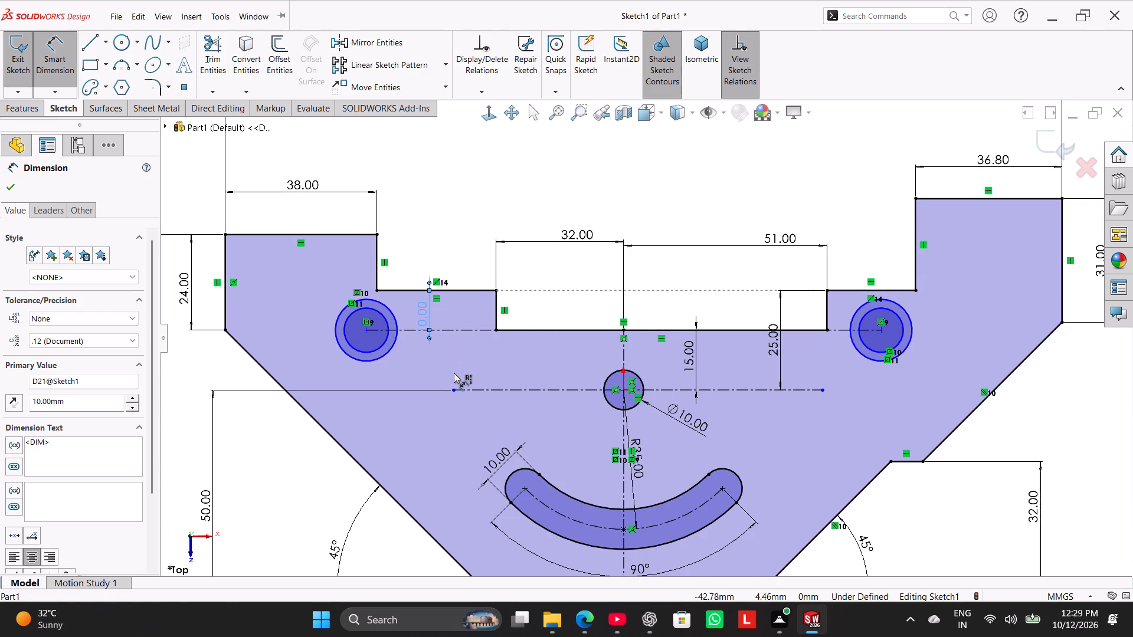
# Set the distance between the left shoulder edge and the circles' construction line to 11 mm.
pyautogui.doubleClick(424, 313)
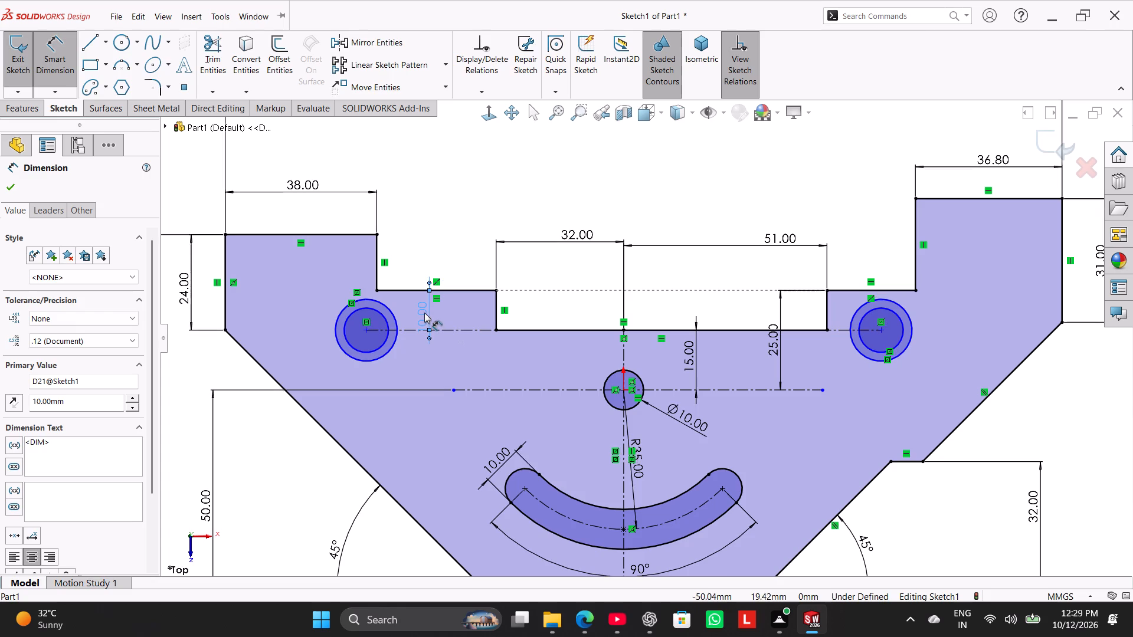
pyautogui.write('11')
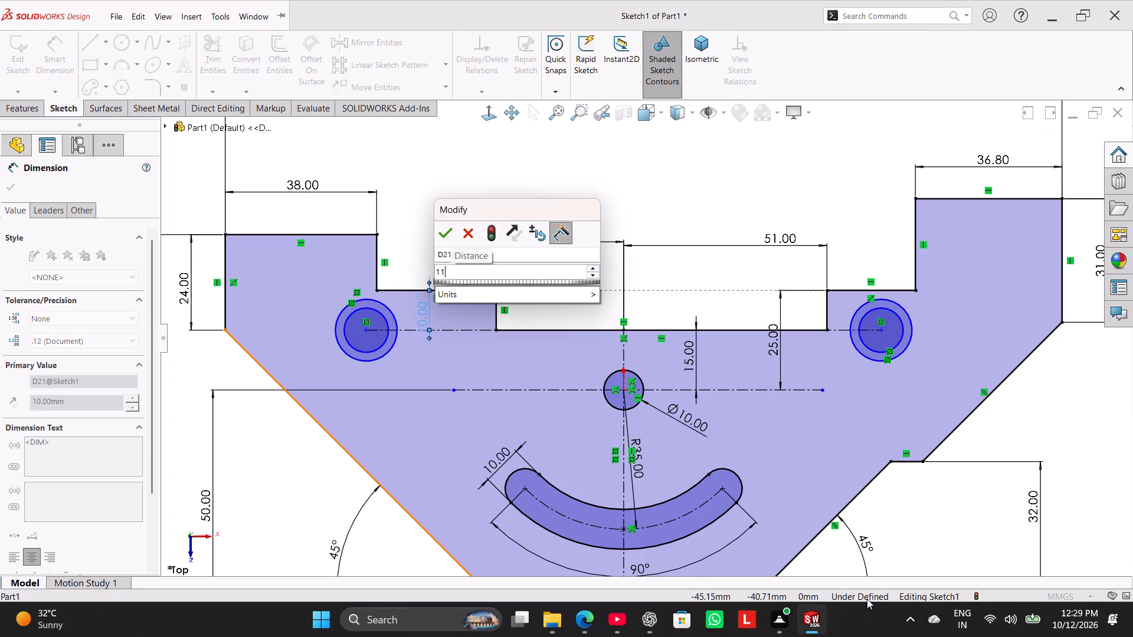
pyautogui.press('Return')
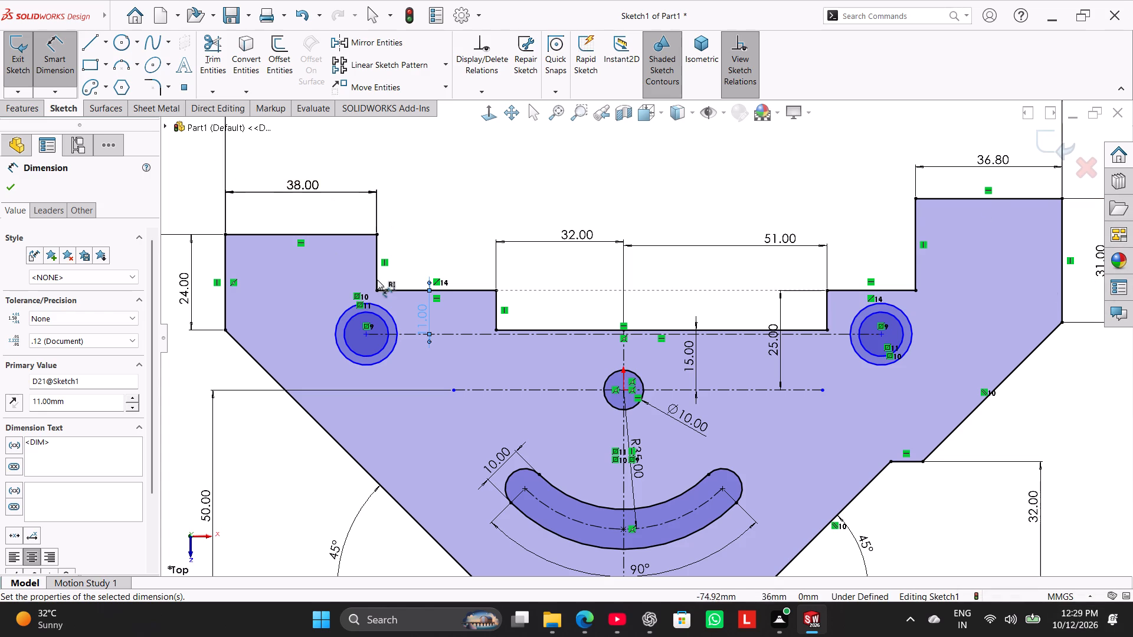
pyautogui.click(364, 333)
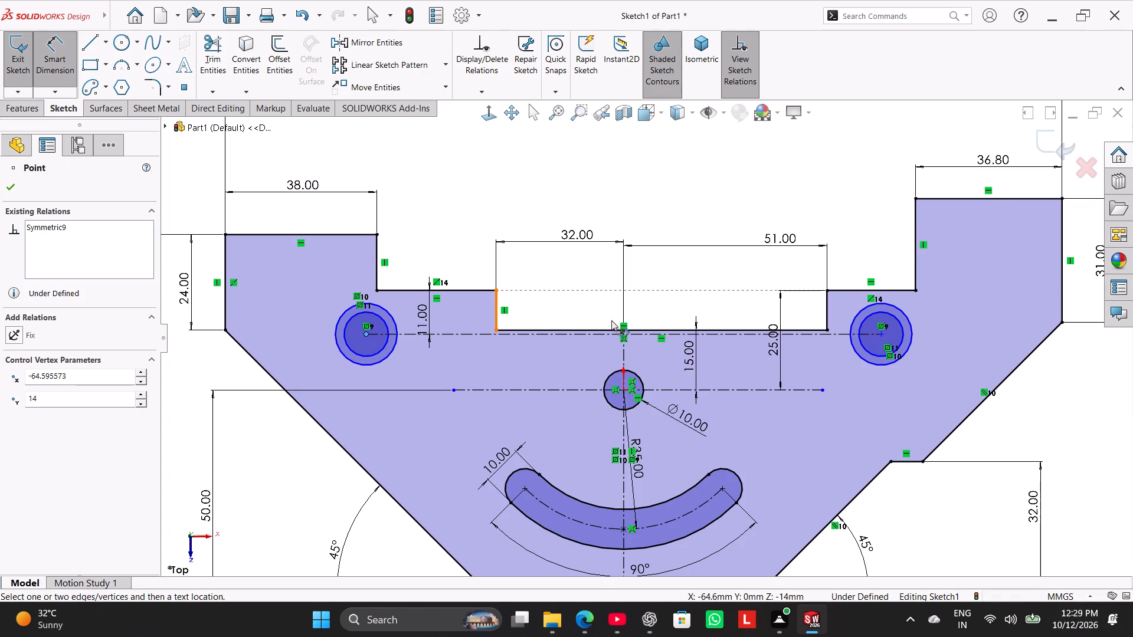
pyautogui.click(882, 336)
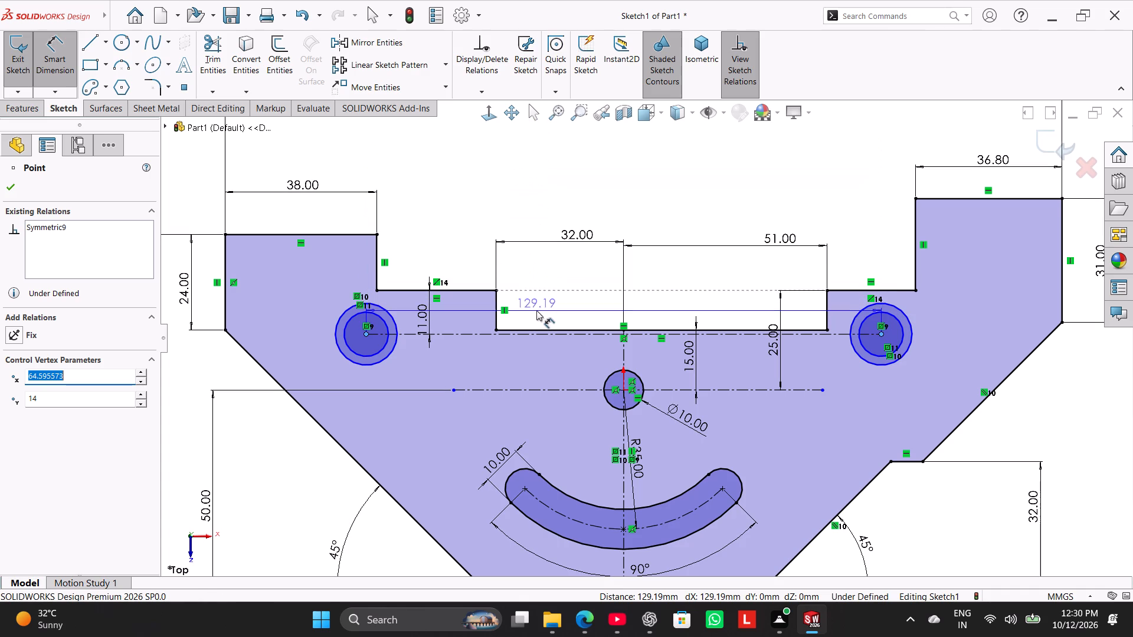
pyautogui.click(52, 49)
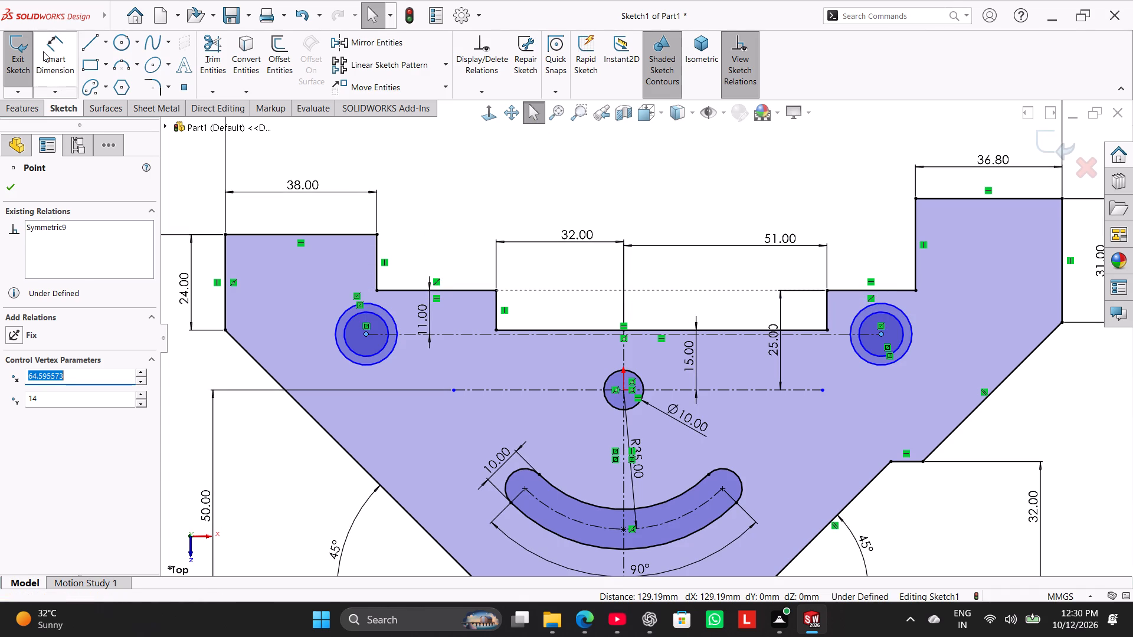
# Dimension the left concentric circles' centre 32 mm horizontally from the vertical centreline.
pyautogui.click(43, 51)
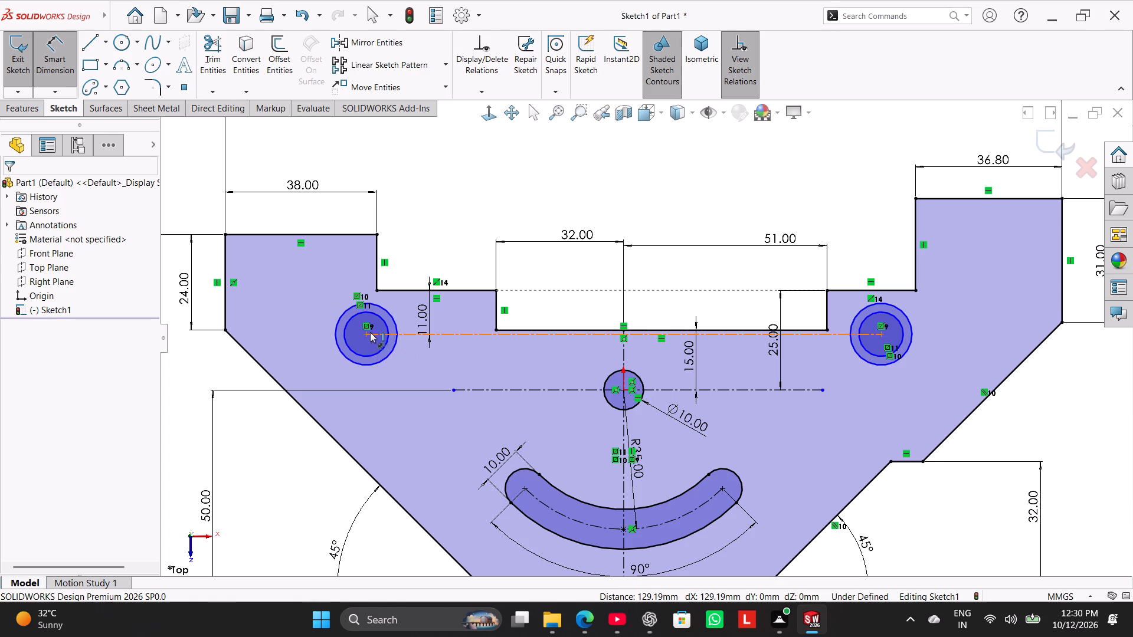
pyautogui.click(366, 336)
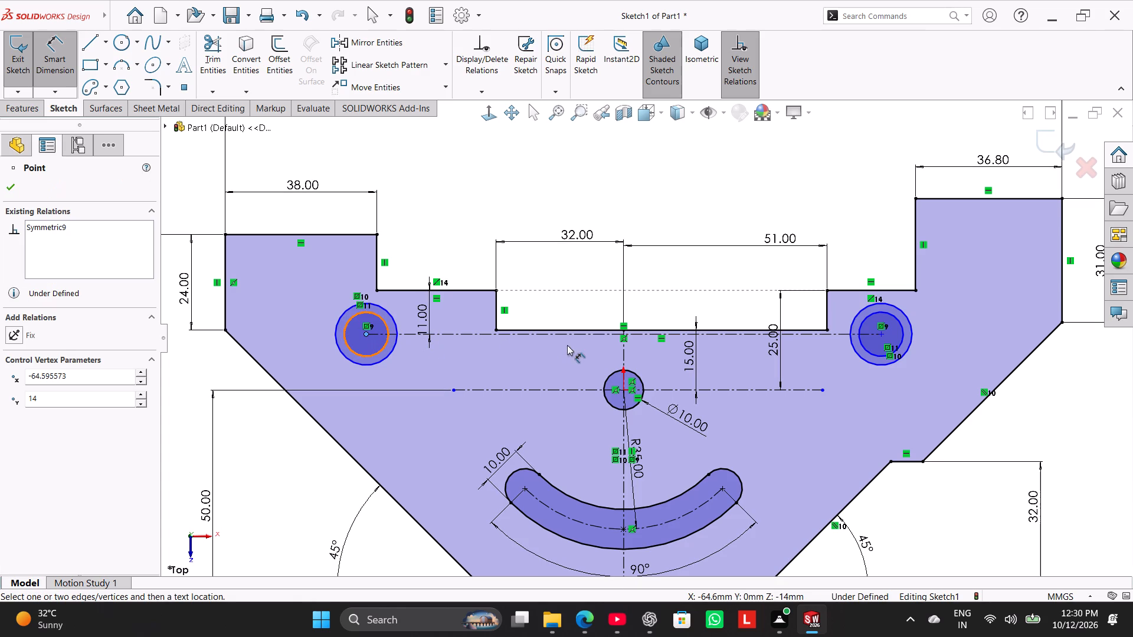
pyautogui.click(622, 359)
pyautogui.click(519, 213)
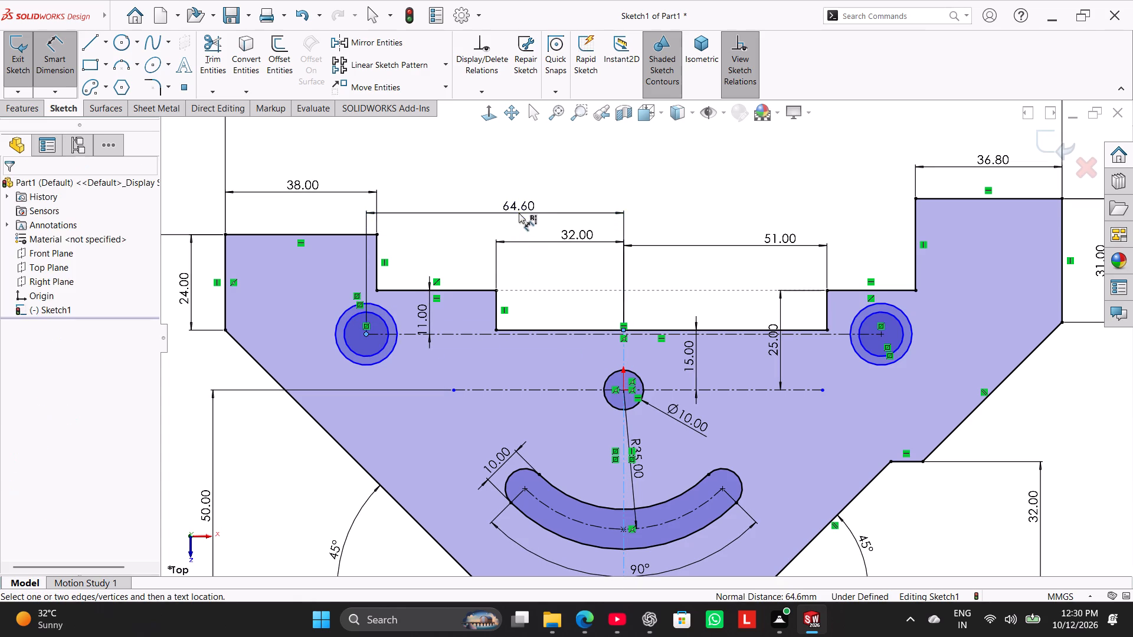
pyautogui.write('32')
pyautogui.press('Return')
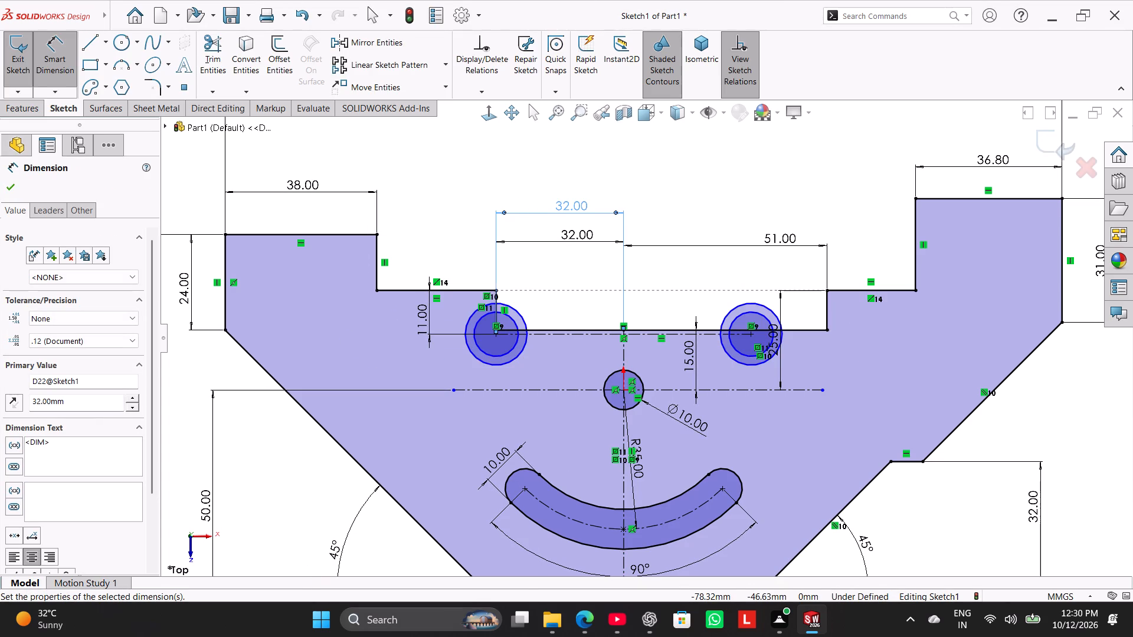
pyautogui.rightClick(522, 587)
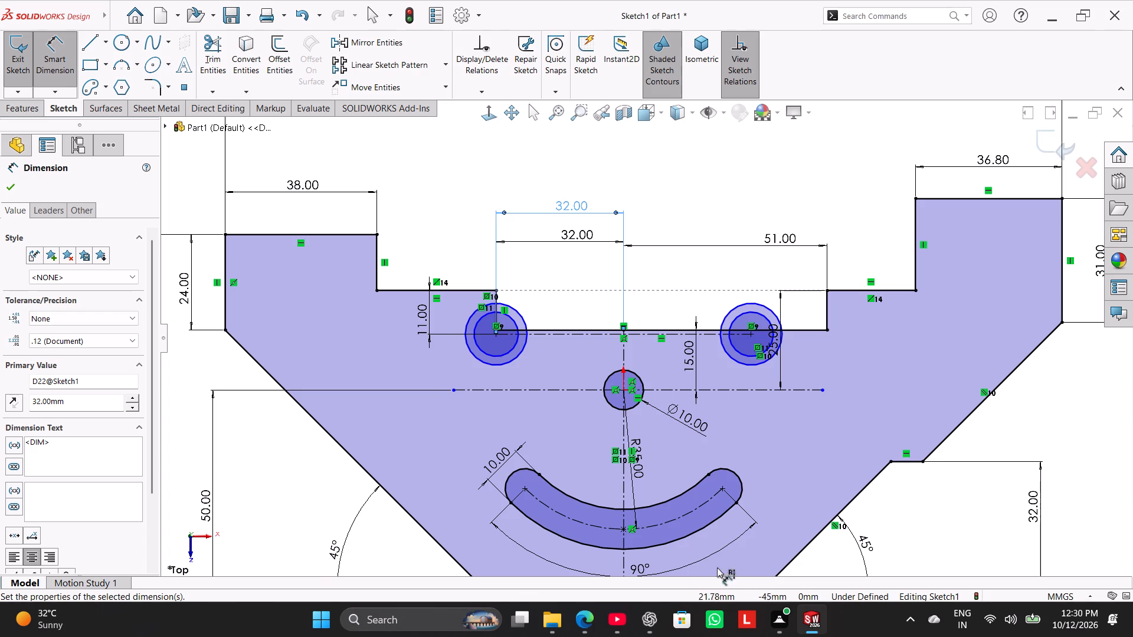
pyautogui.click(775, 195)
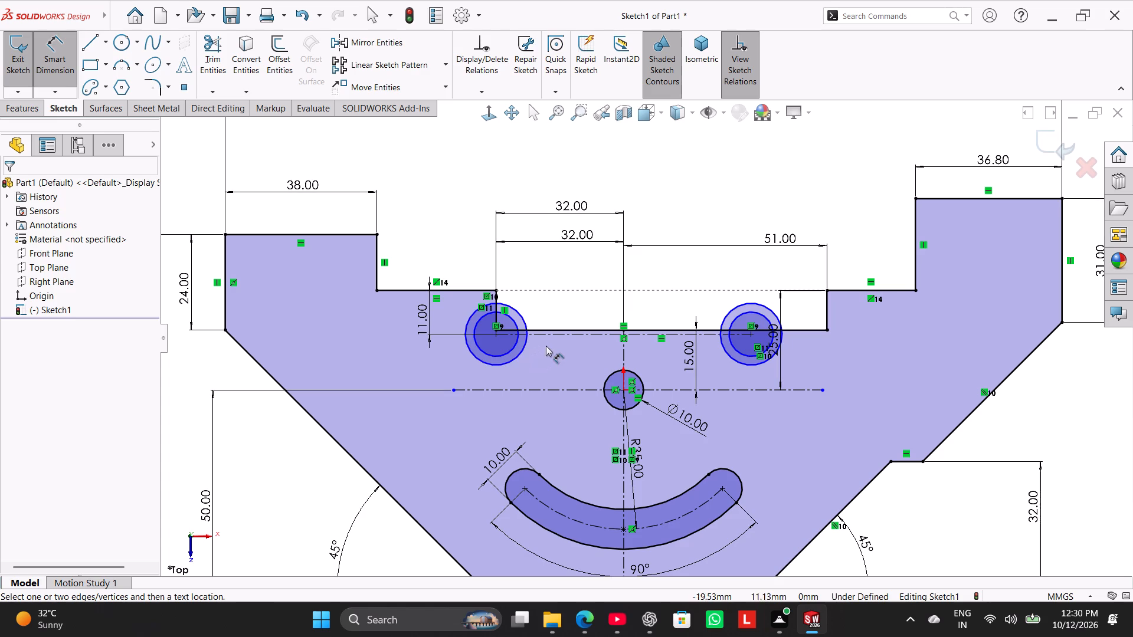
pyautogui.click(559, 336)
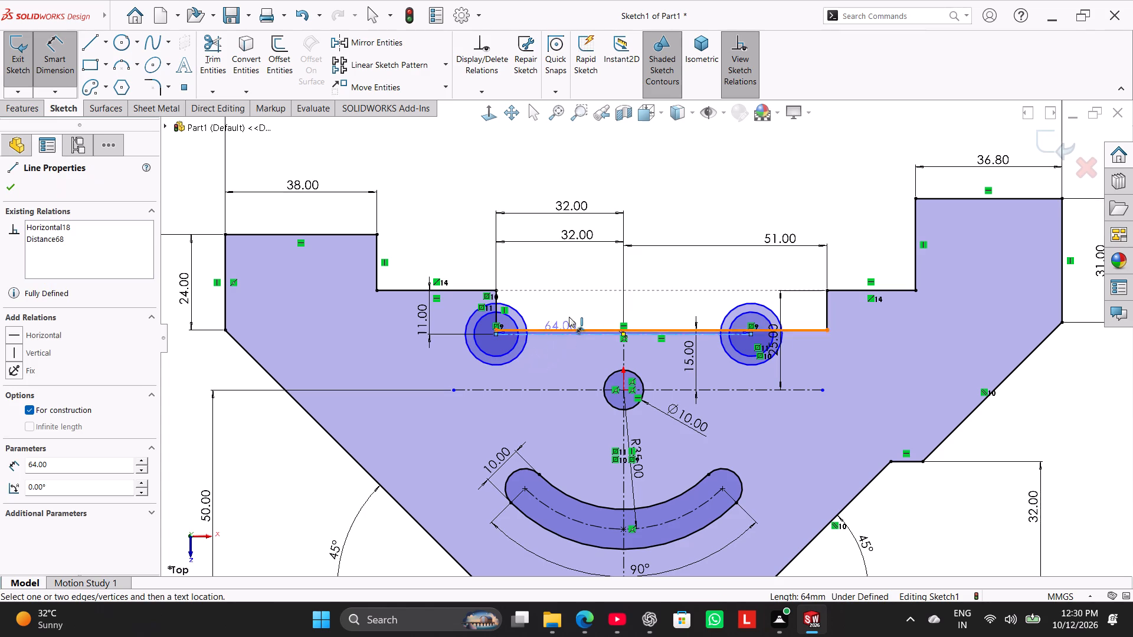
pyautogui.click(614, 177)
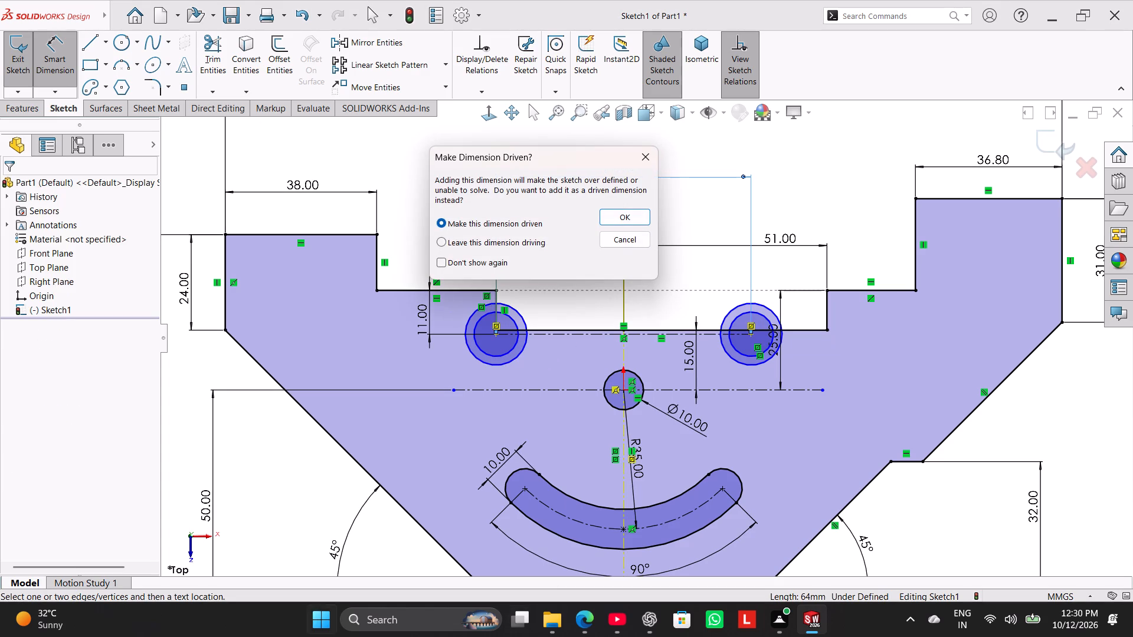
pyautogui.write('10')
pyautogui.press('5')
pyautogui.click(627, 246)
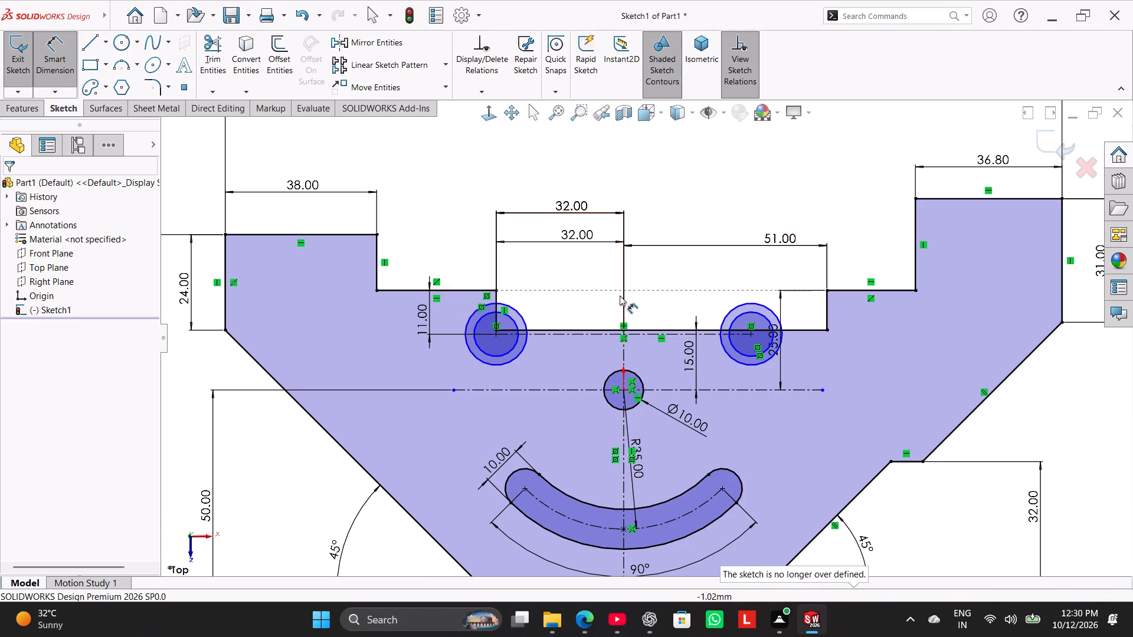
# Dimension the length of the horizontal centreline through the origin at 105 mm.
pyautogui.click(571, 388)
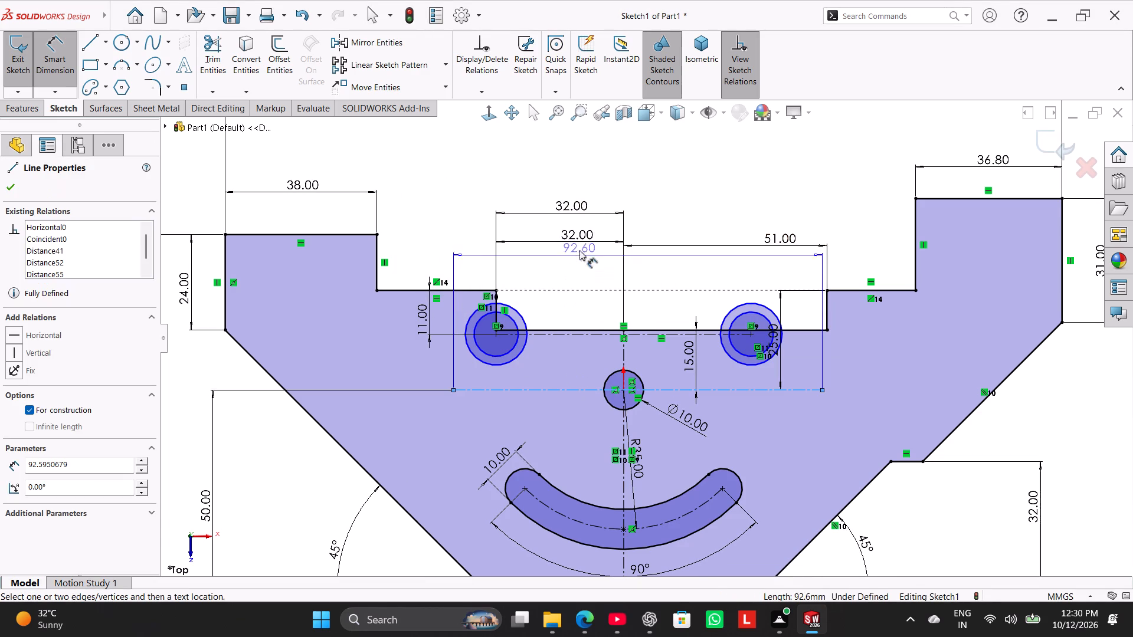
pyautogui.click(582, 183)
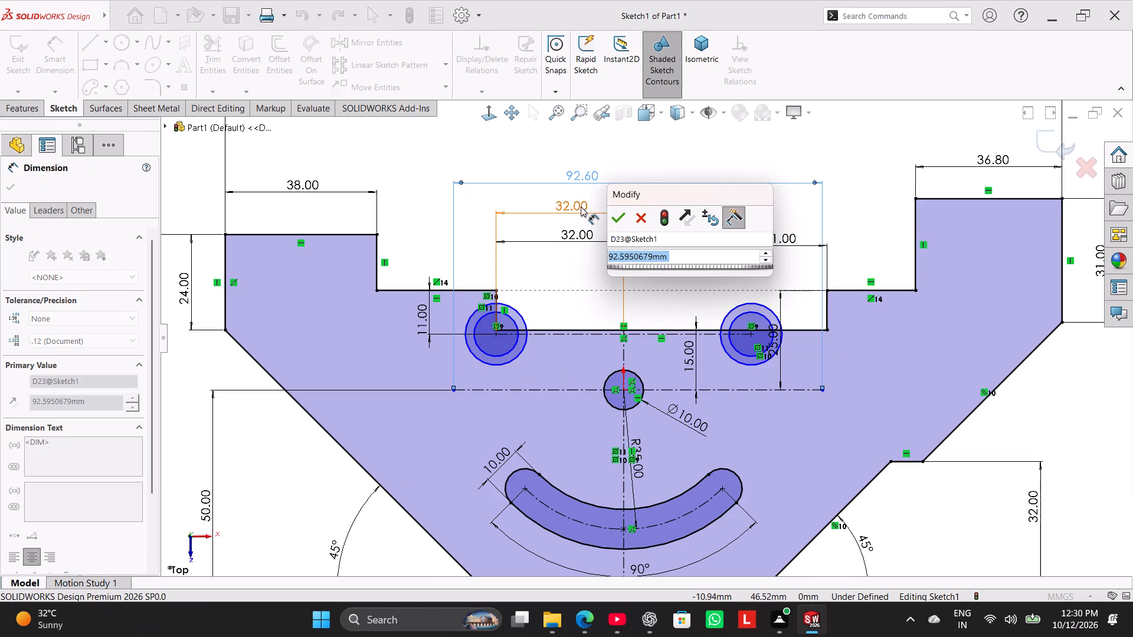
pyautogui.write('105')
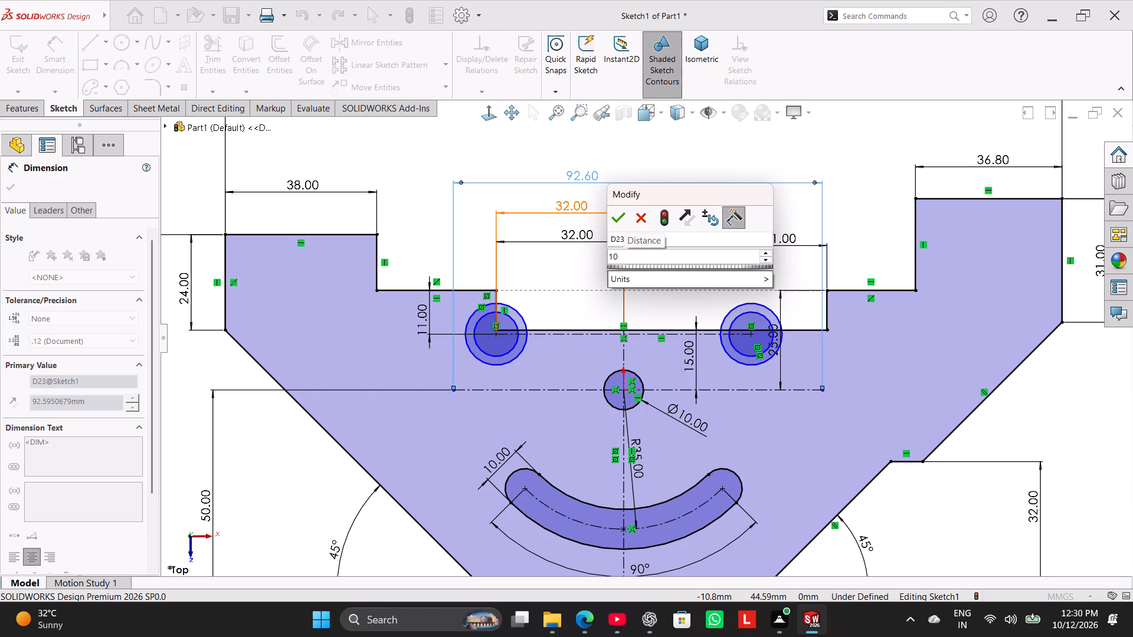
pyautogui.click(626, 213)
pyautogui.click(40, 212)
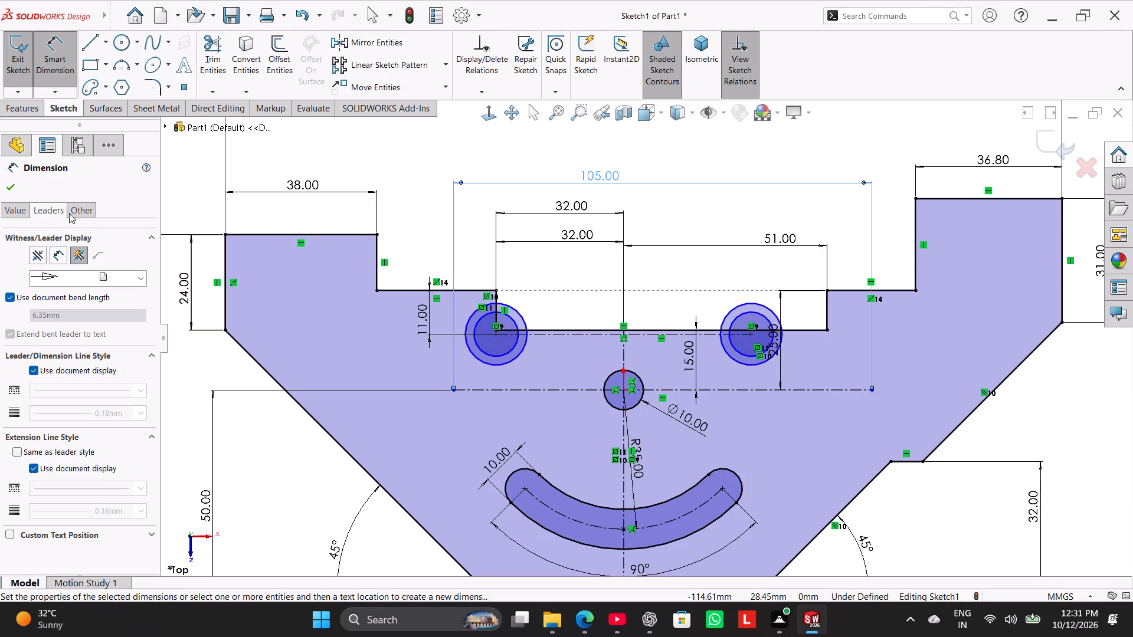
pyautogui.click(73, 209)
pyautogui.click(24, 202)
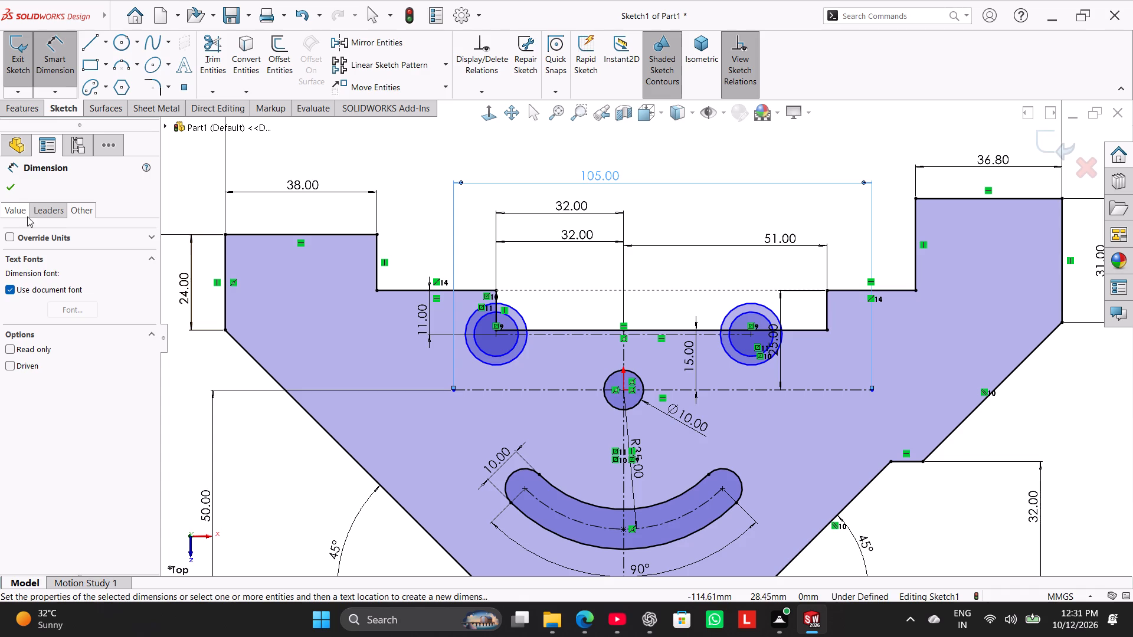
# Enable custom text position in the leader settings of the 105 mm centreline dimension.
pyautogui.click(27, 214)
pyautogui.click(35, 203)
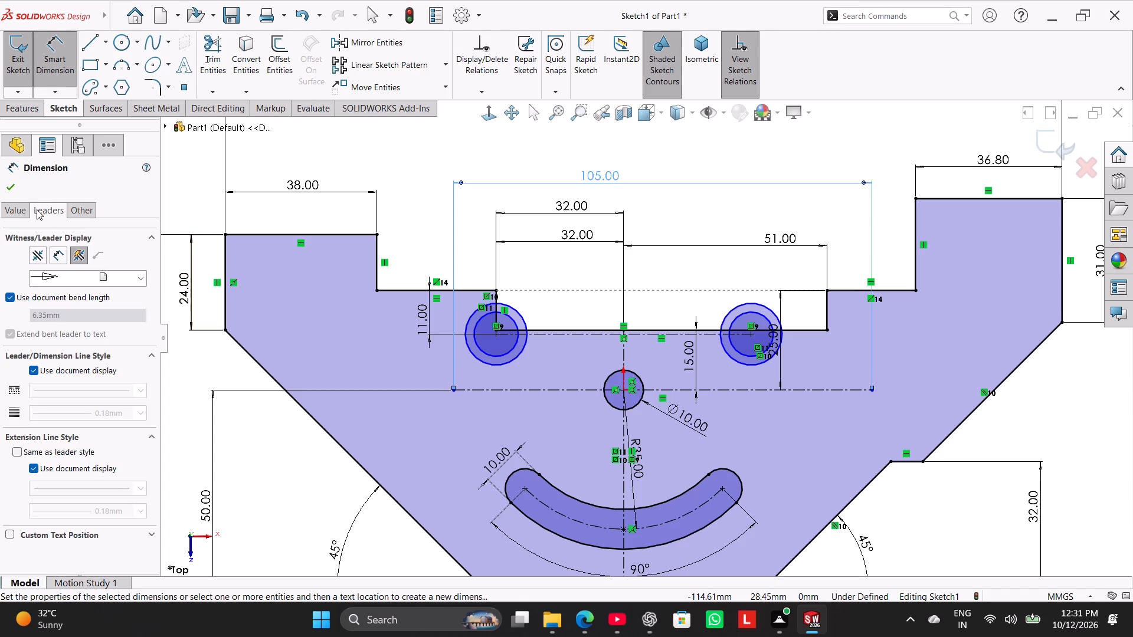
pyautogui.click(13, 297)
pyautogui.click(13, 297)
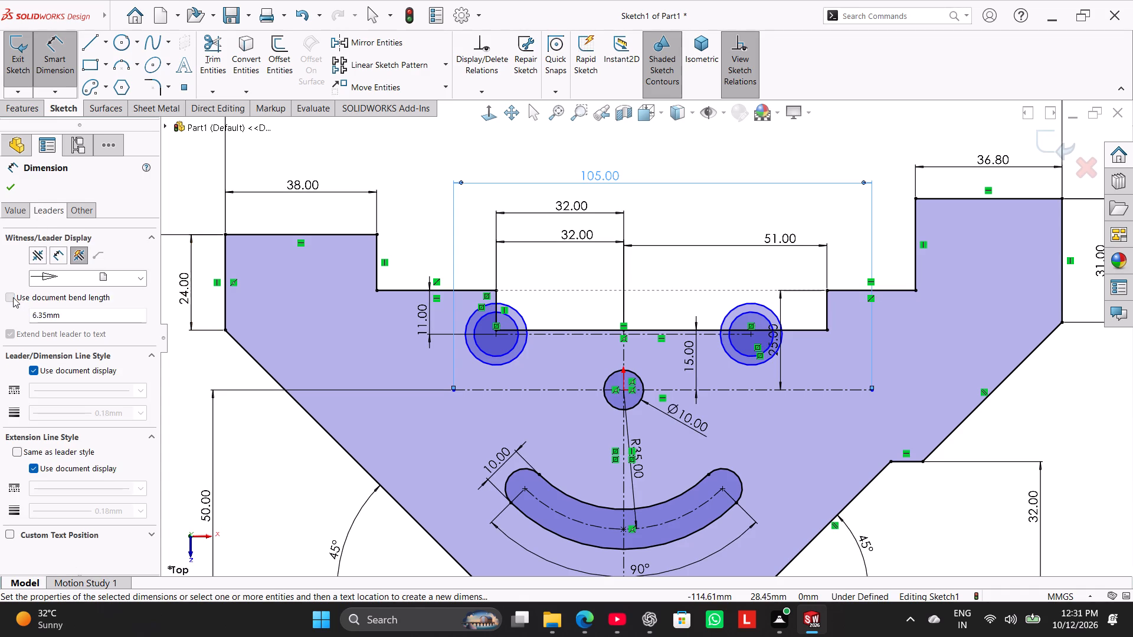
pyautogui.scroll(-4, 103, 393)
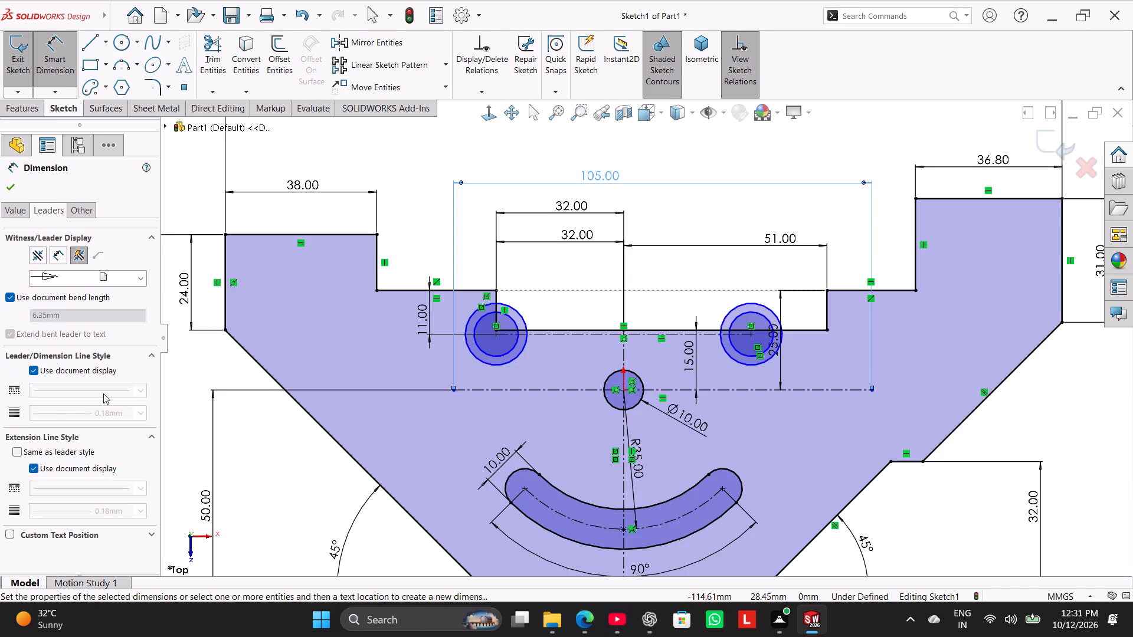
pyautogui.click(73, 539)
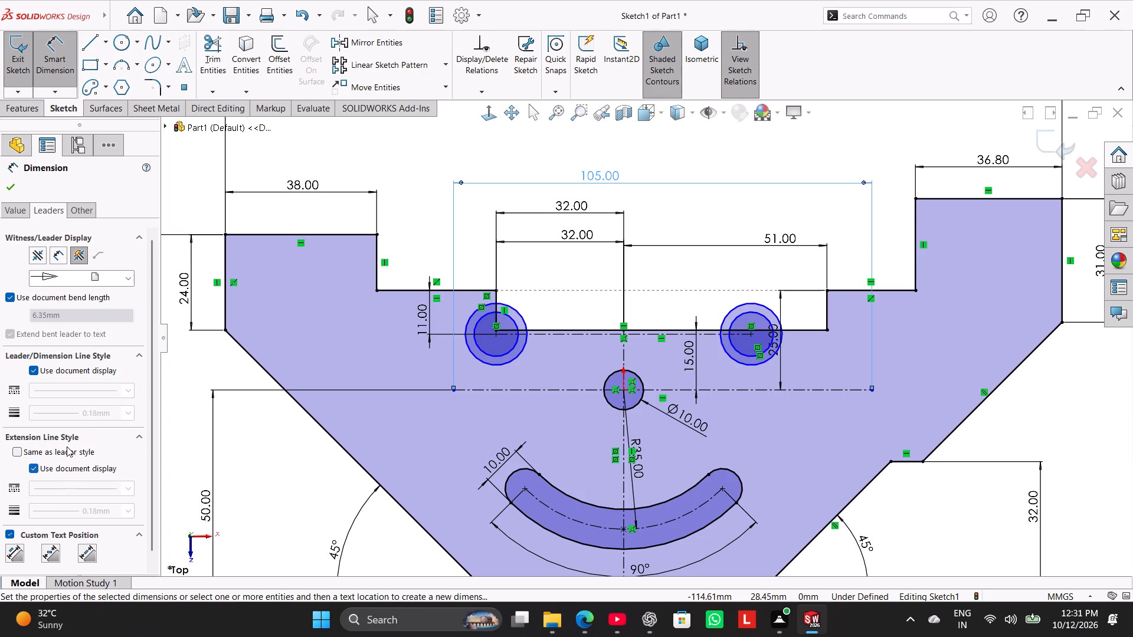
pyautogui.rightClick(3, 490)
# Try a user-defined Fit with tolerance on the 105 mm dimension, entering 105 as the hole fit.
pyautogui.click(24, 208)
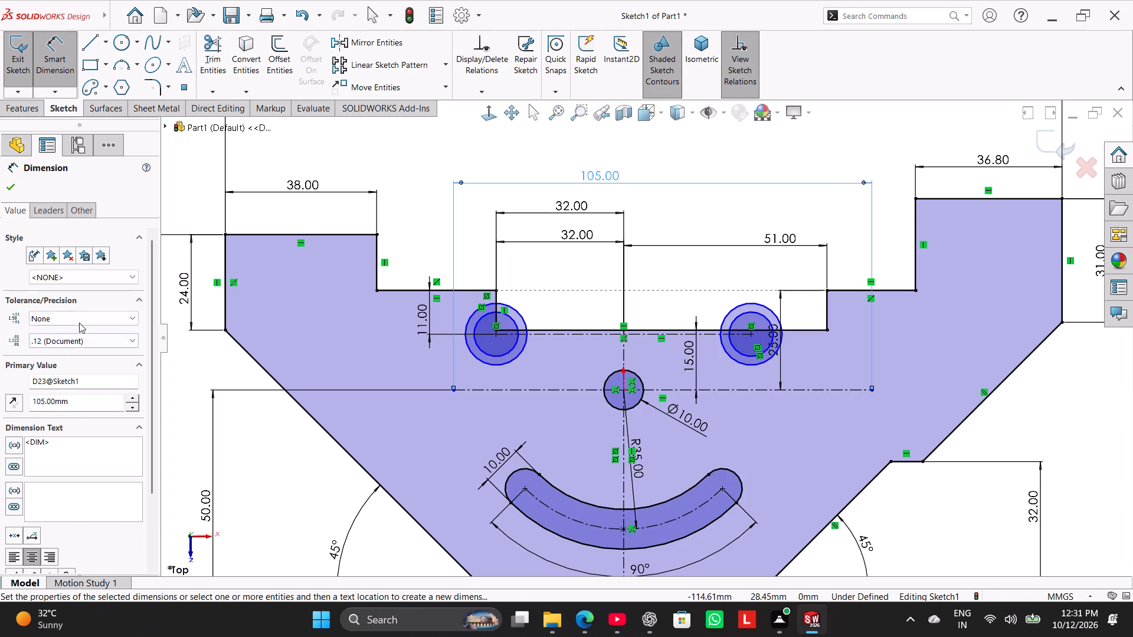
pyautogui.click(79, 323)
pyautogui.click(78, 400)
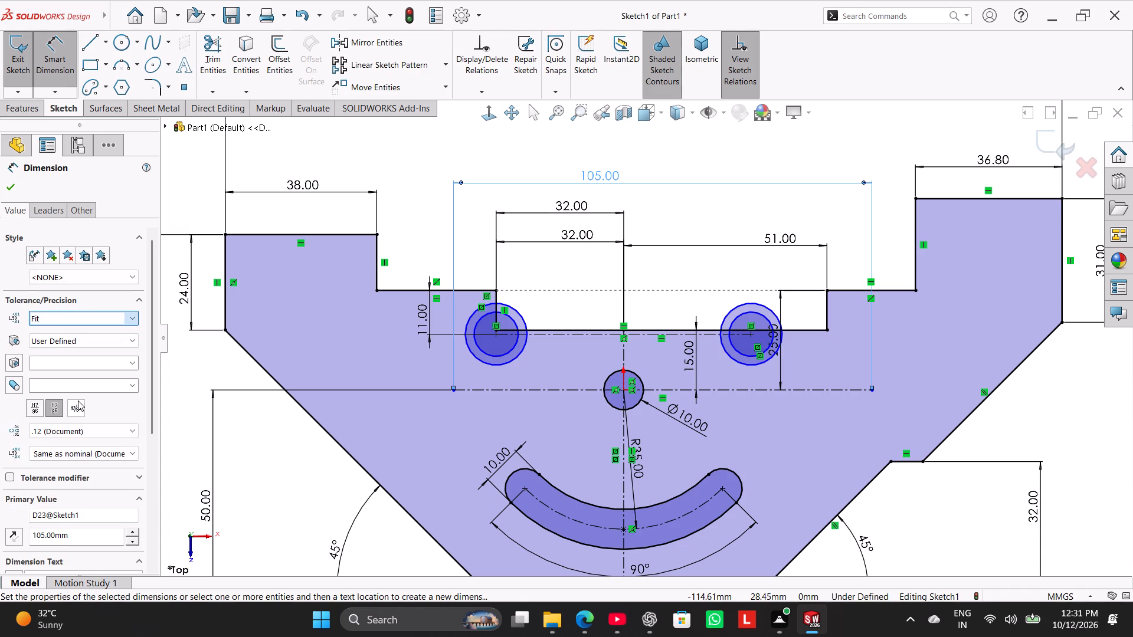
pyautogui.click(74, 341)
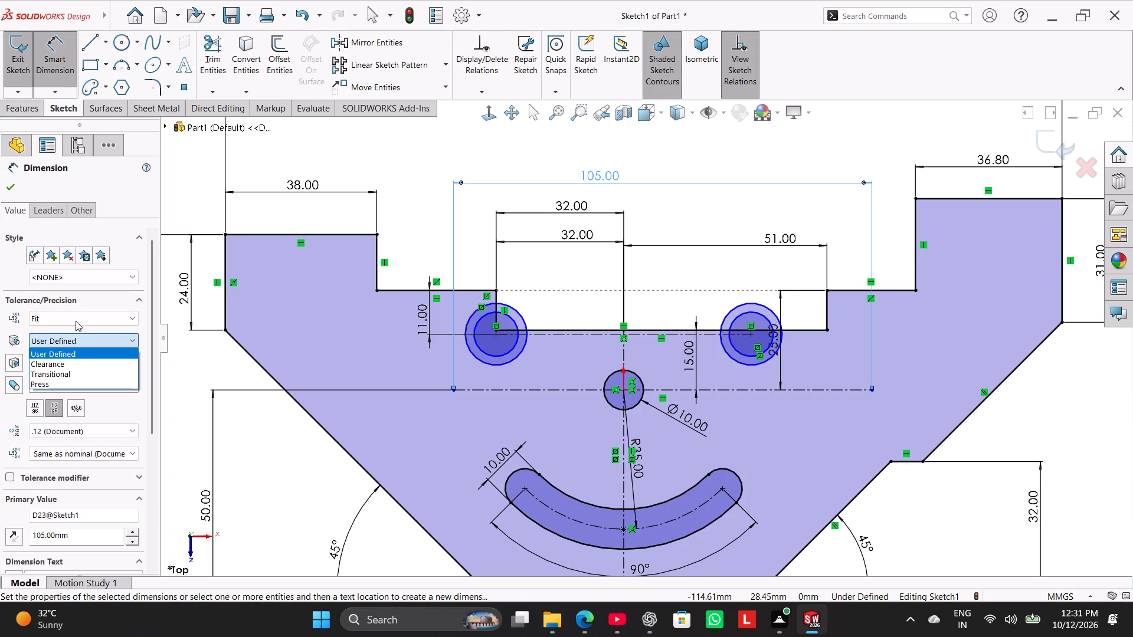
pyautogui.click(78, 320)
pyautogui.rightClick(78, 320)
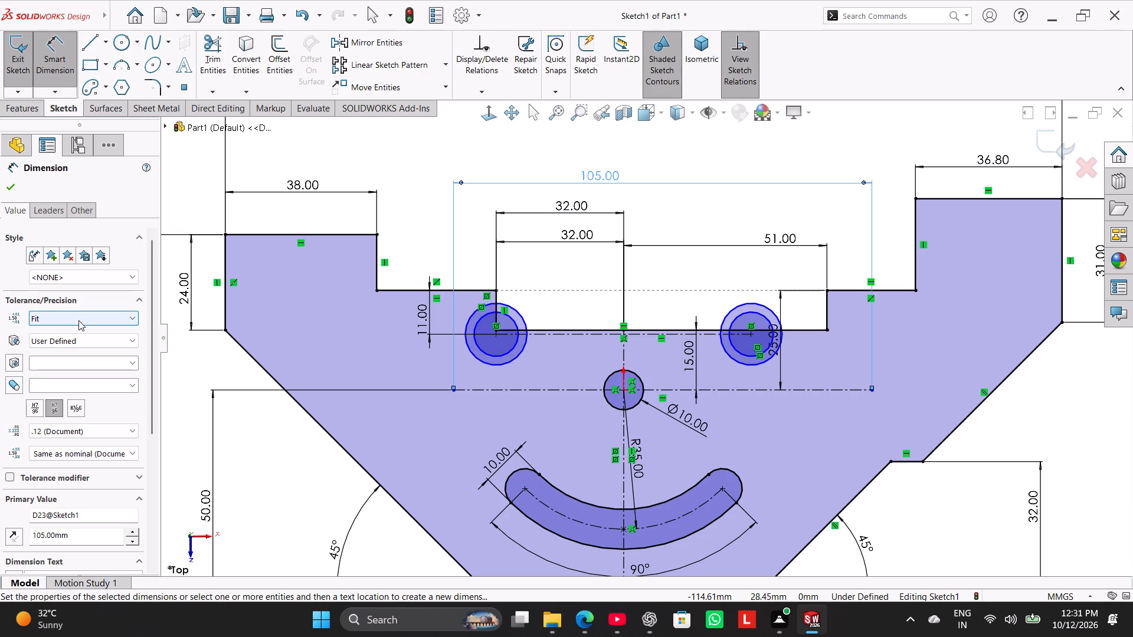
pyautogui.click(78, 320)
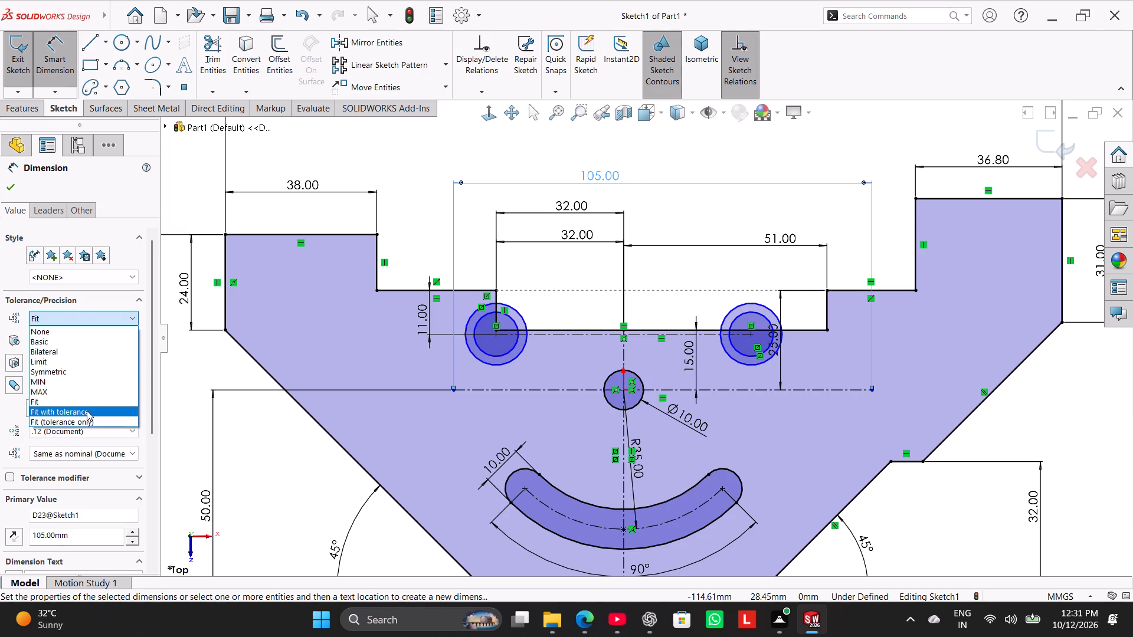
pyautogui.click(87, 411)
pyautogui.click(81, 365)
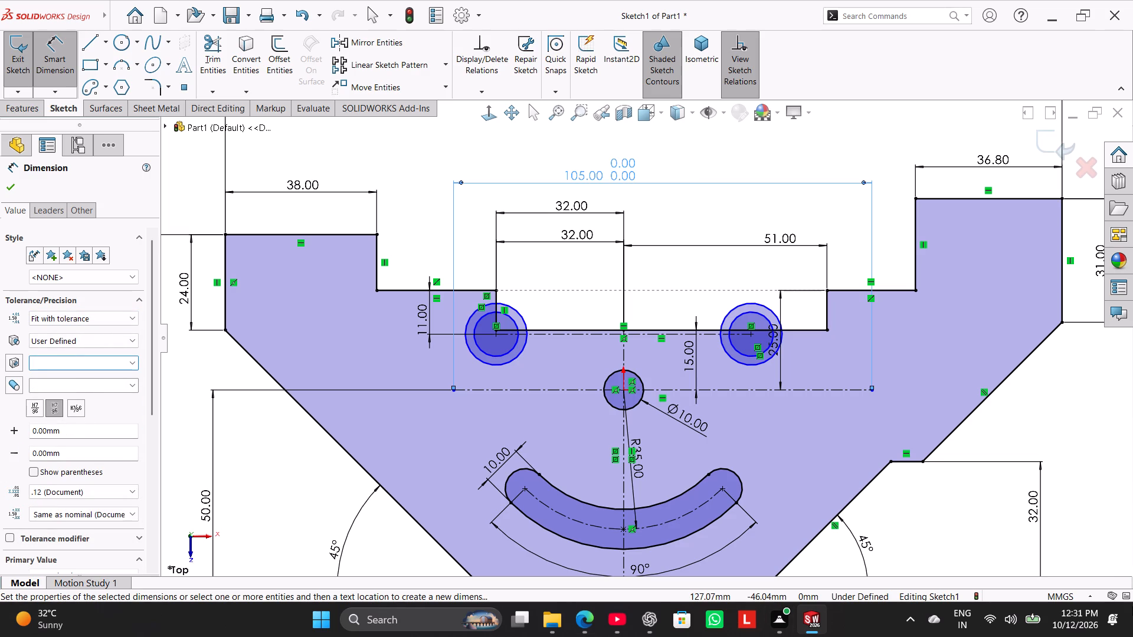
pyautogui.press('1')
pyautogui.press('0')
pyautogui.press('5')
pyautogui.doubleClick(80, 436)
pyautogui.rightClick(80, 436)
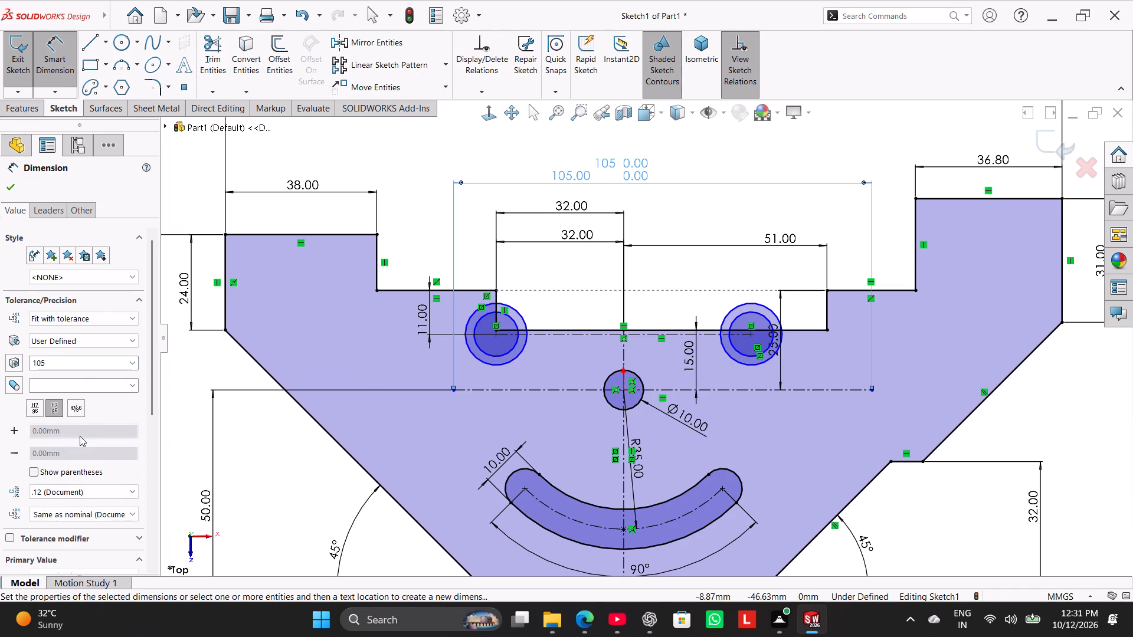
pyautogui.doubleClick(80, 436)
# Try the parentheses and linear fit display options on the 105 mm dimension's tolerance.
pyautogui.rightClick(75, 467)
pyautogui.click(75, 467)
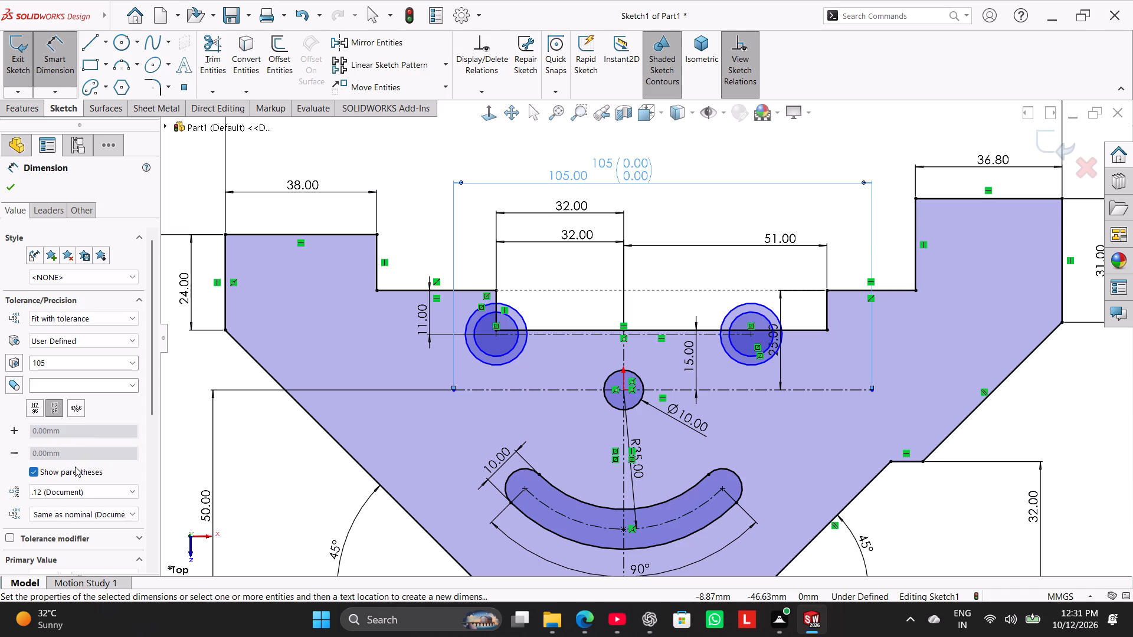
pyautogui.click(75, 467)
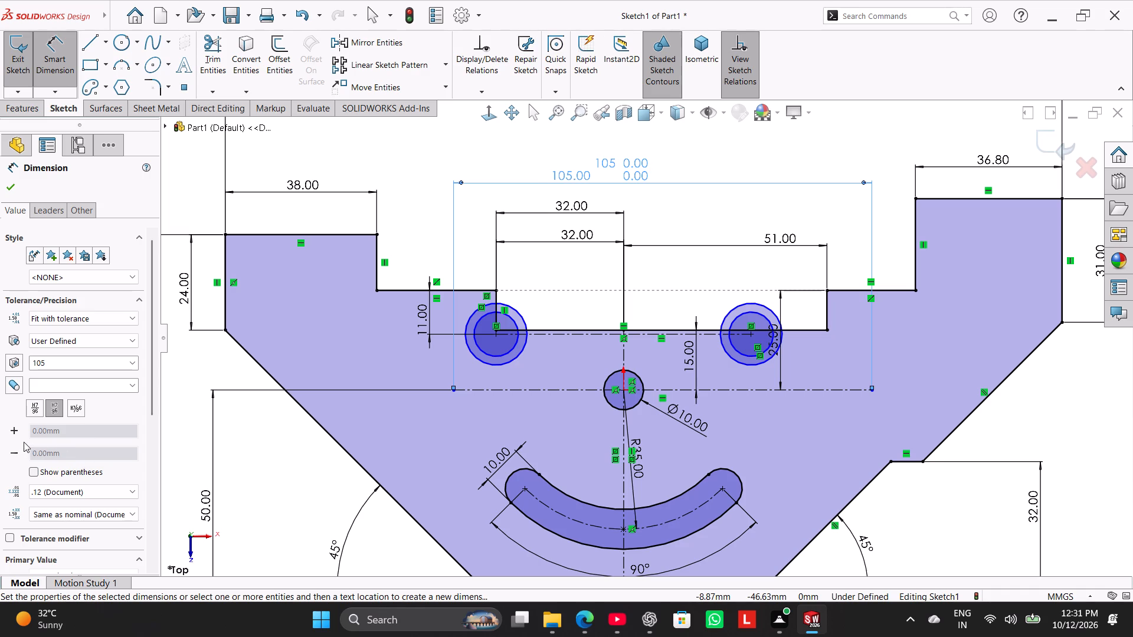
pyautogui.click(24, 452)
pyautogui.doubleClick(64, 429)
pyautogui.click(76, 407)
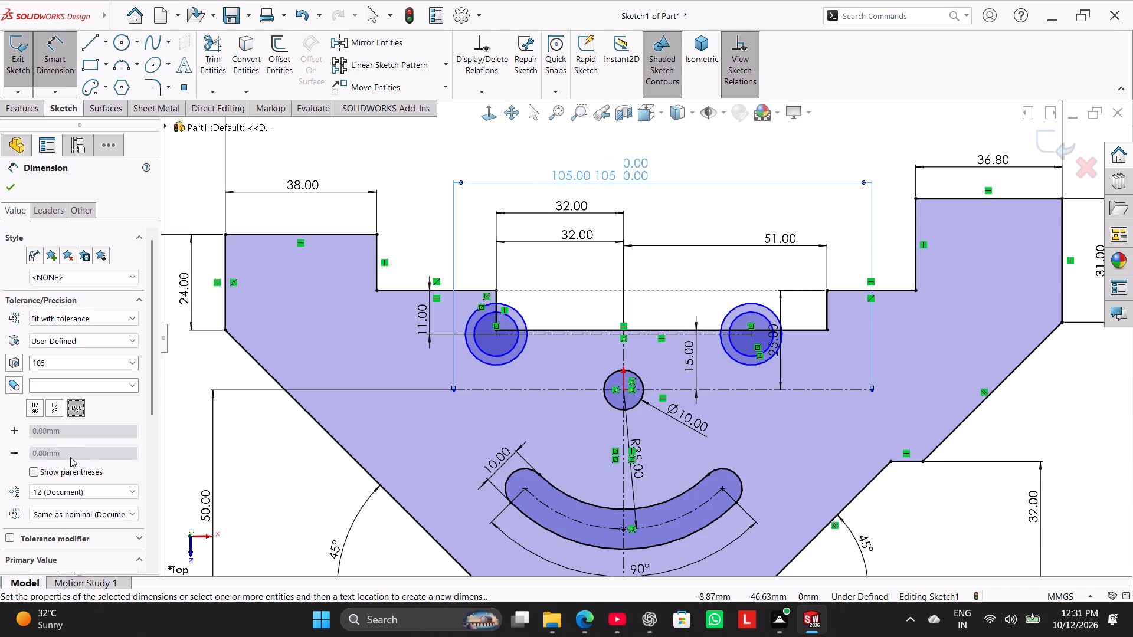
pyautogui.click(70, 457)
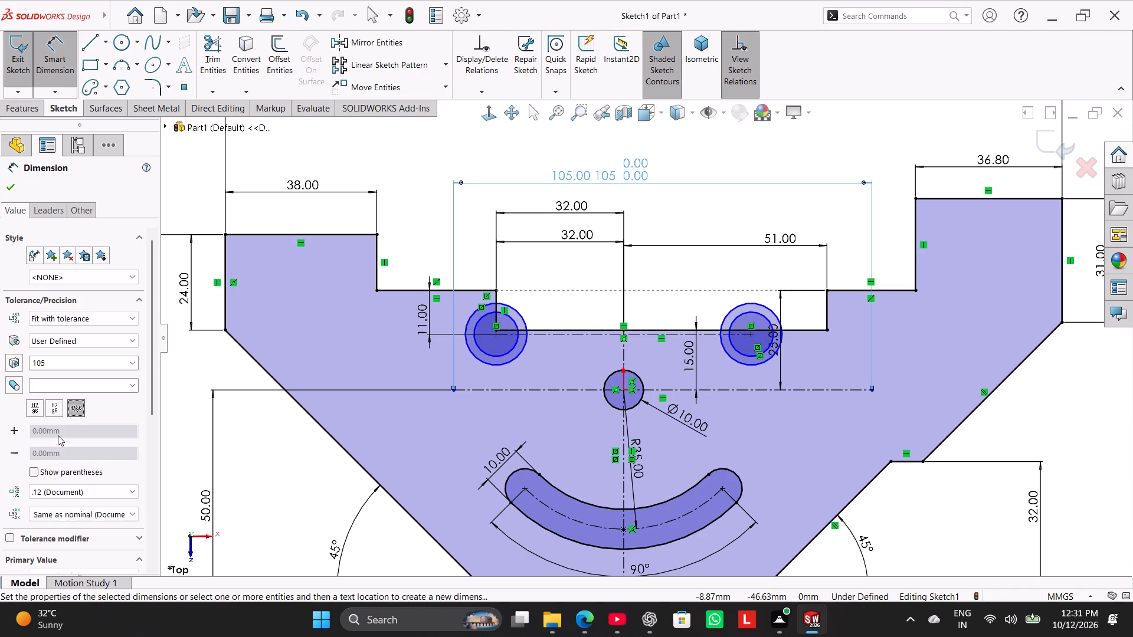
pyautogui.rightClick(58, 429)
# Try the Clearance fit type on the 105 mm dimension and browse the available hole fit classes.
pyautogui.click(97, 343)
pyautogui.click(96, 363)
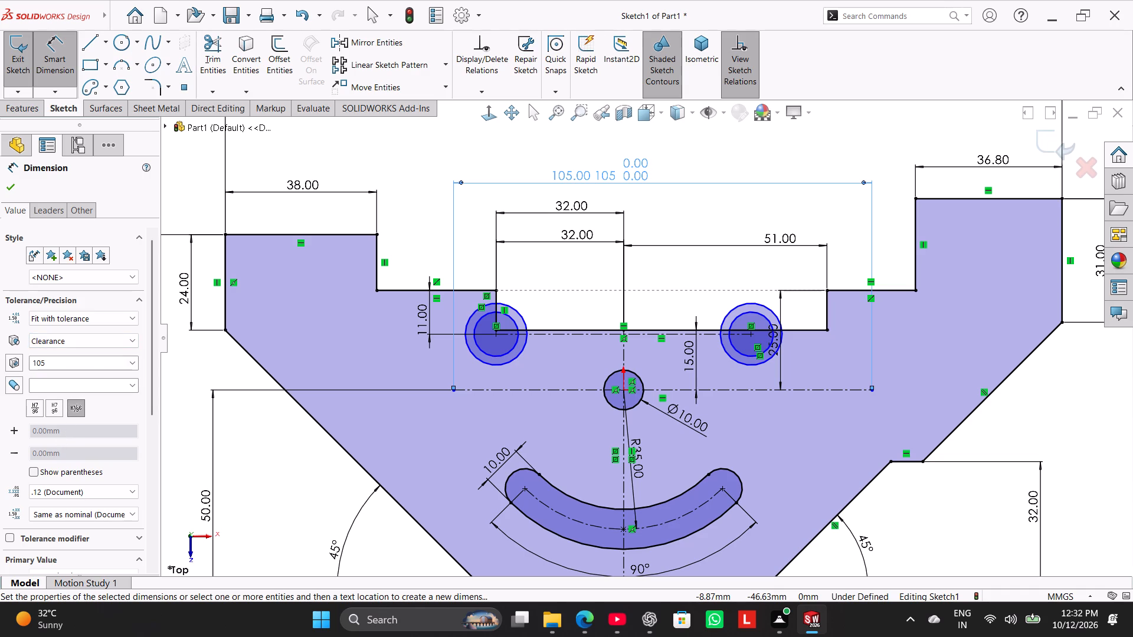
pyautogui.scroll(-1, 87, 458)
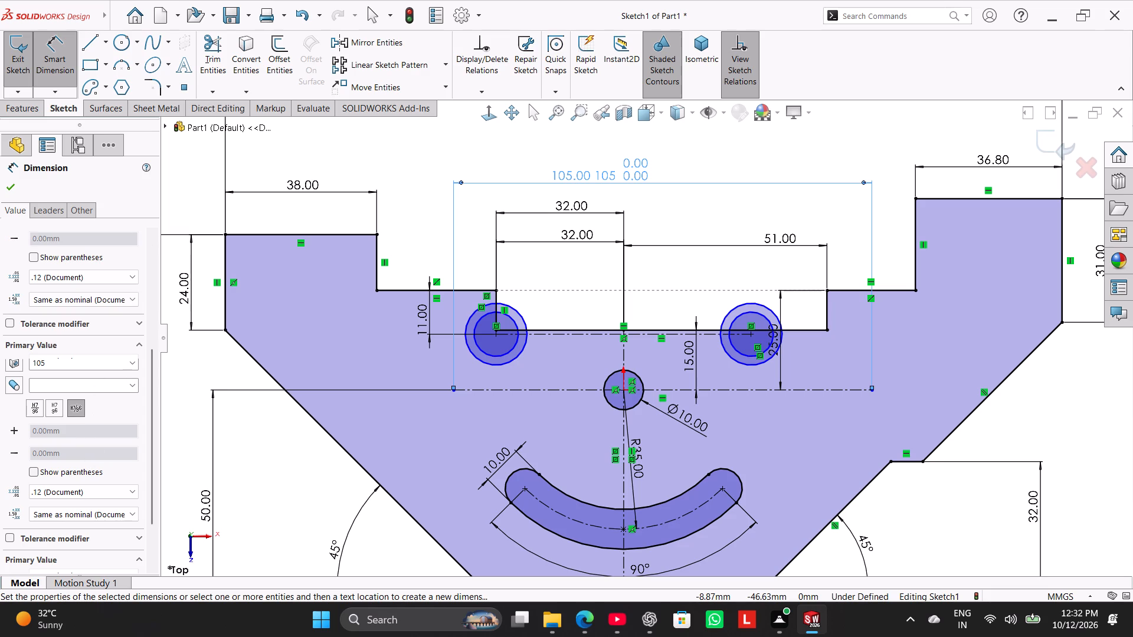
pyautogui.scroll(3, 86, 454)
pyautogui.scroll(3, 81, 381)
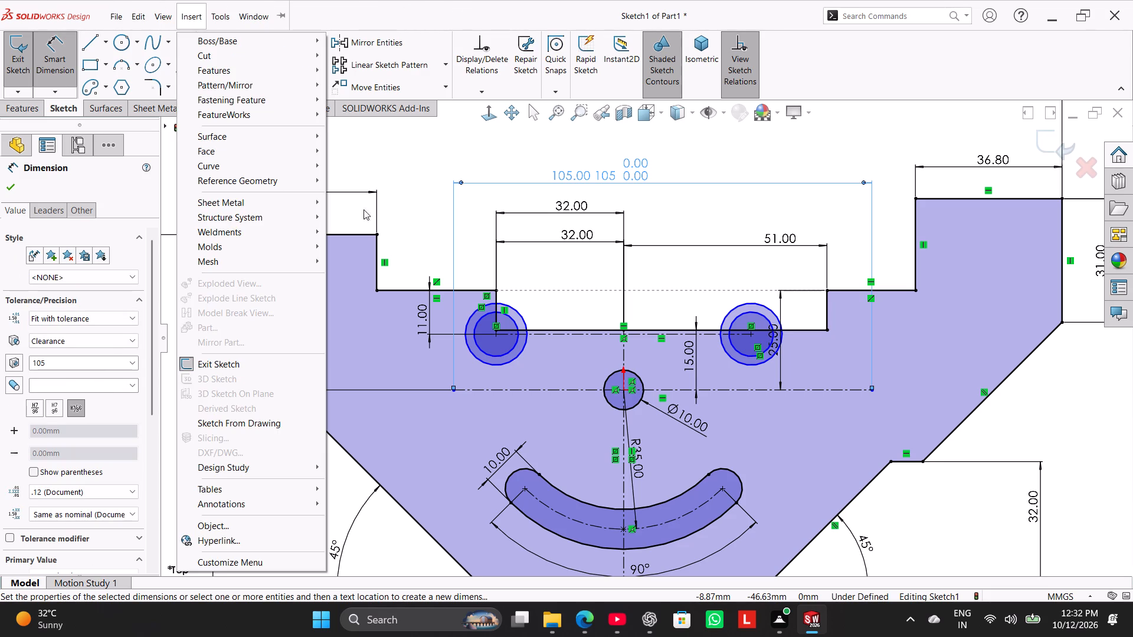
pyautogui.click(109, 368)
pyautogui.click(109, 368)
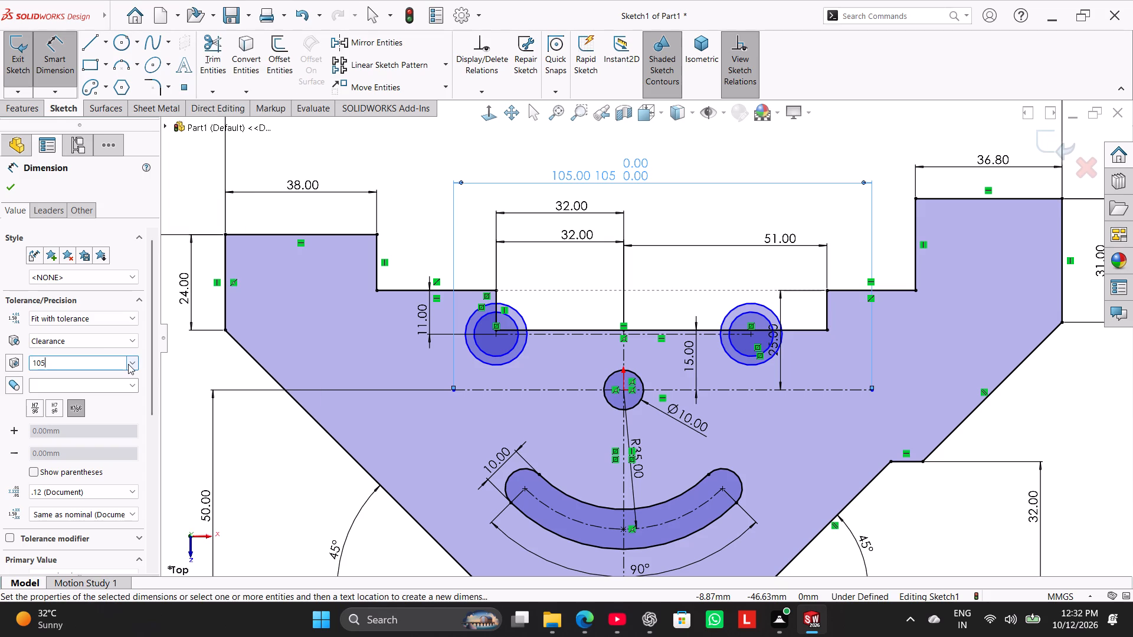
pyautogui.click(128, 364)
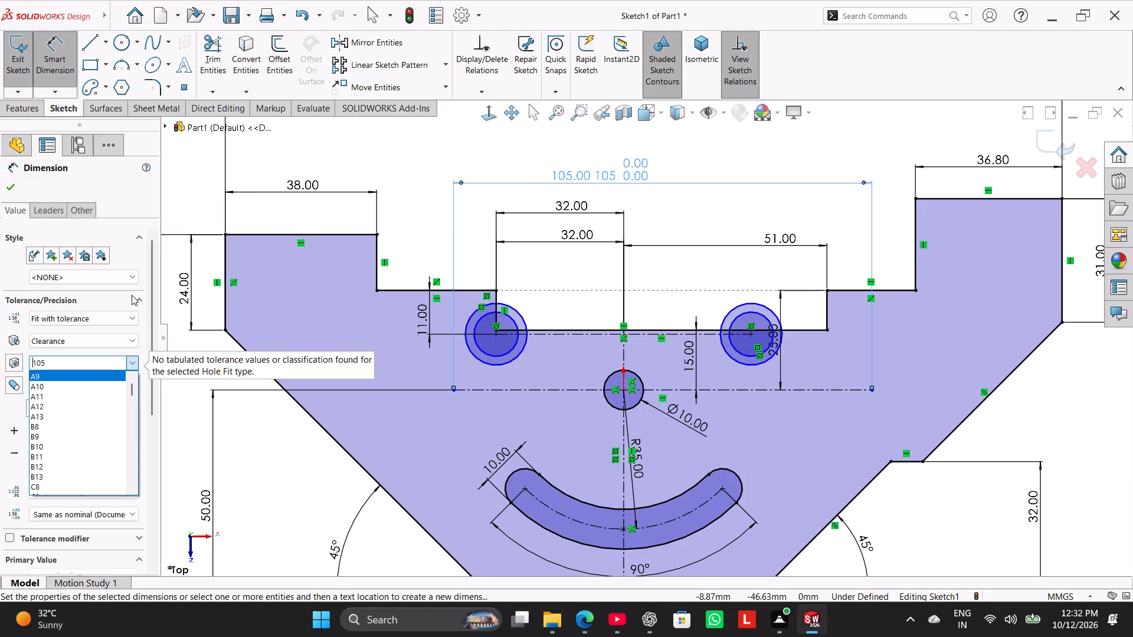
# Give the 105 mm centreline dimension a Symmetric tolerance of 0.2 mm.
pyautogui.click(134, 320)
pyautogui.click(134, 320)
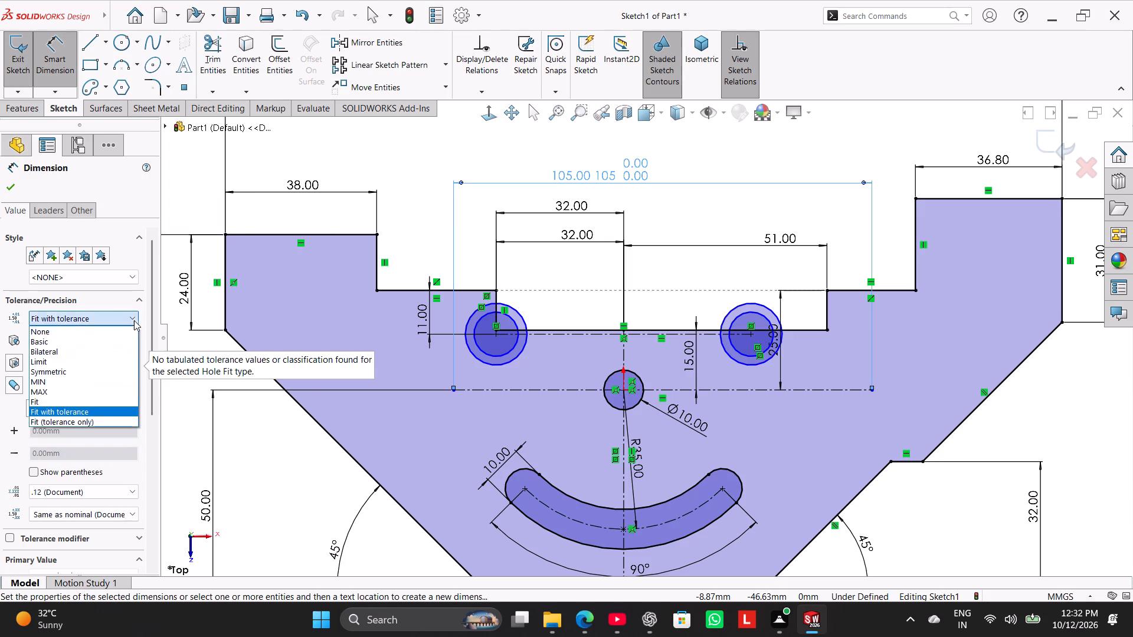
pyautogui.click(124, 369)
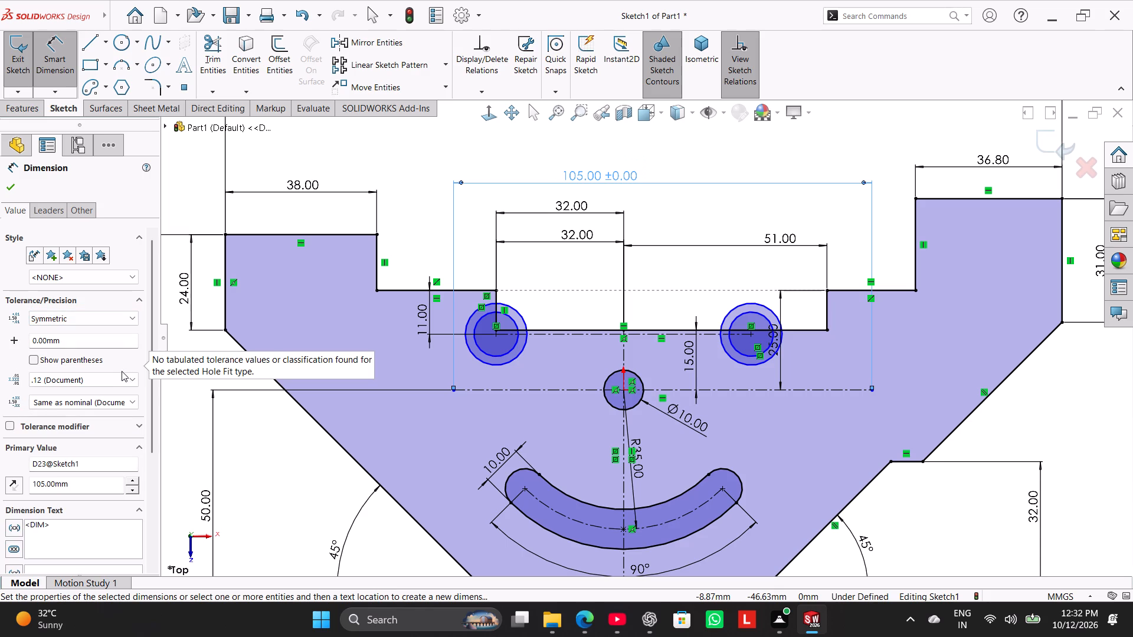
pyautogui.doubleClick(111, 347)
pyautogui.doubleClick(110, 346)
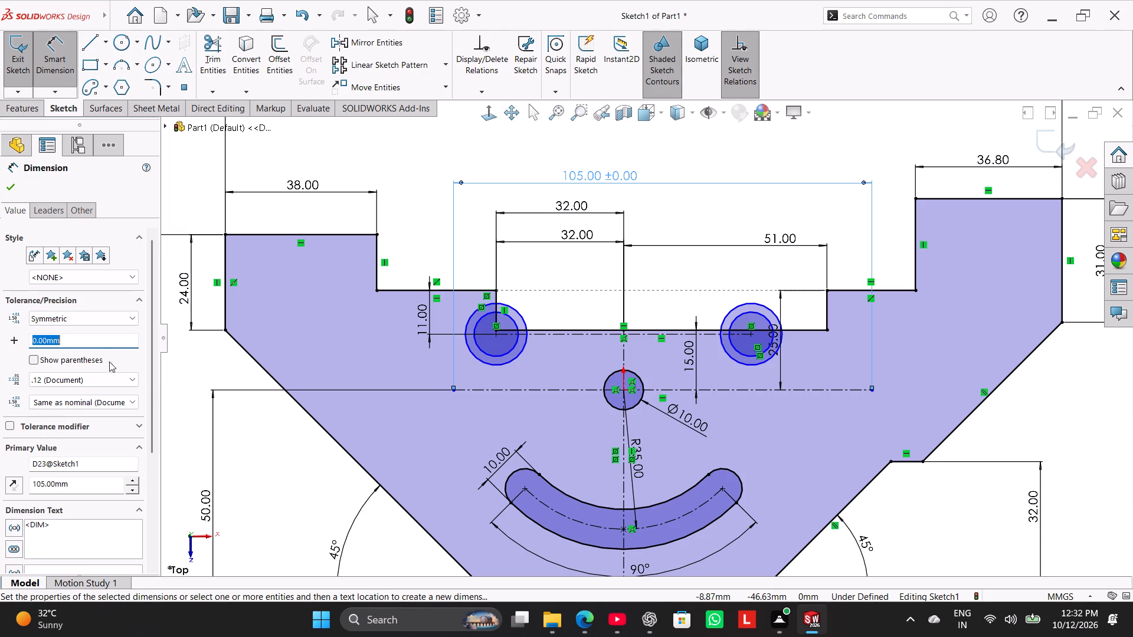
pyautogui.write('0.')
pyautogui.press('2')
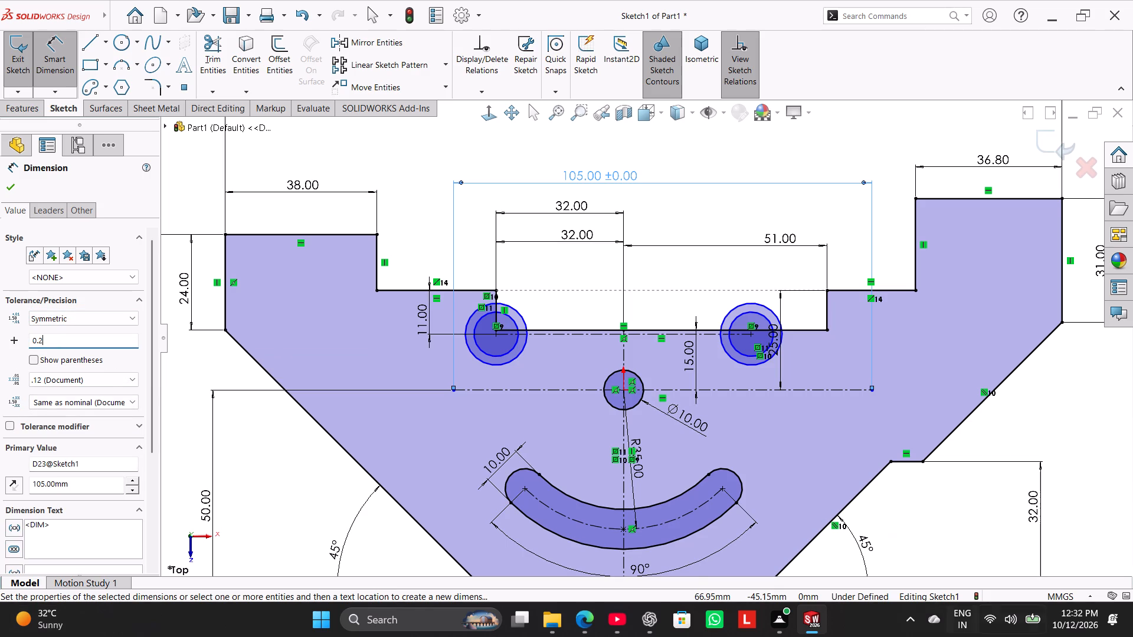
pyautogui.press('Return')
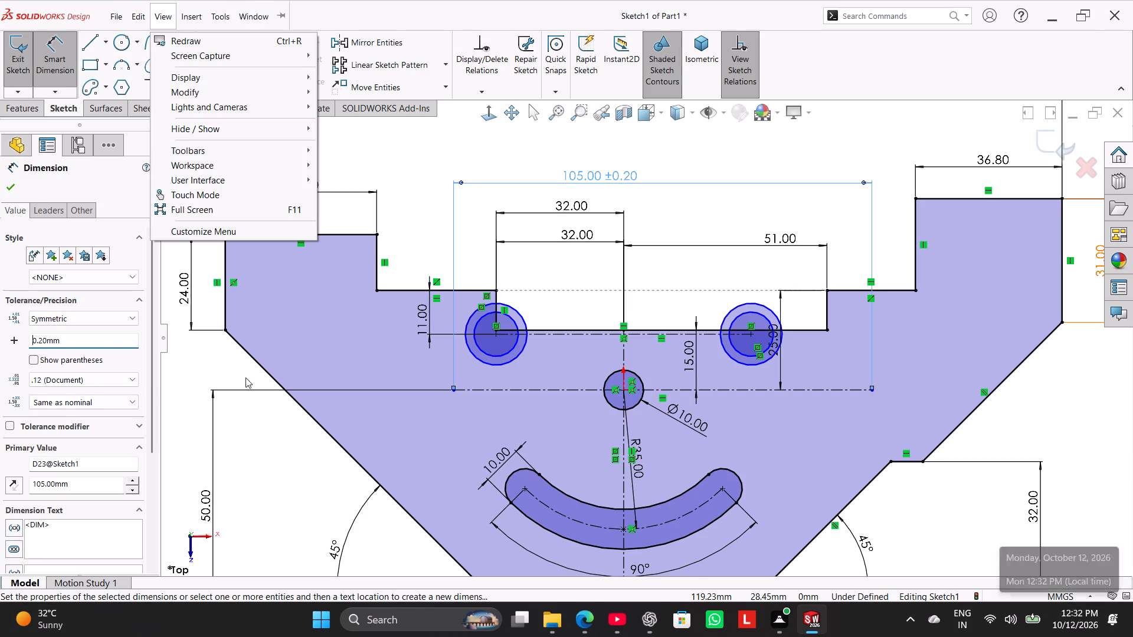
pyautogui.click(1032, 400)
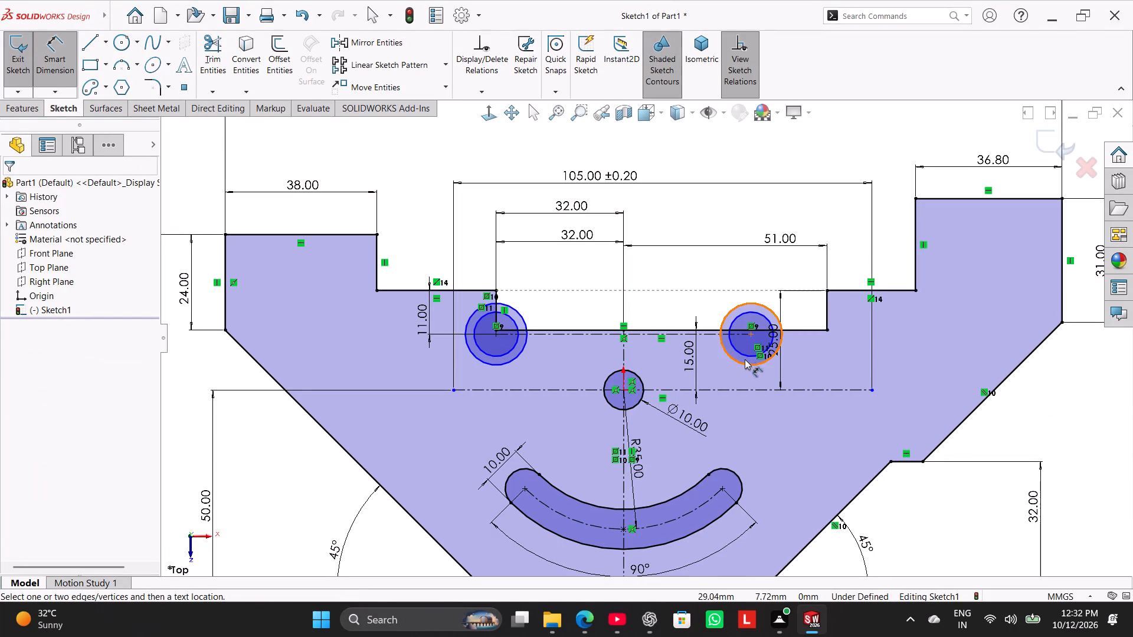
# Dimension the outer circle of the right concentric pair with a diameter of 10 mm.
pyautogui.click(765, 364)
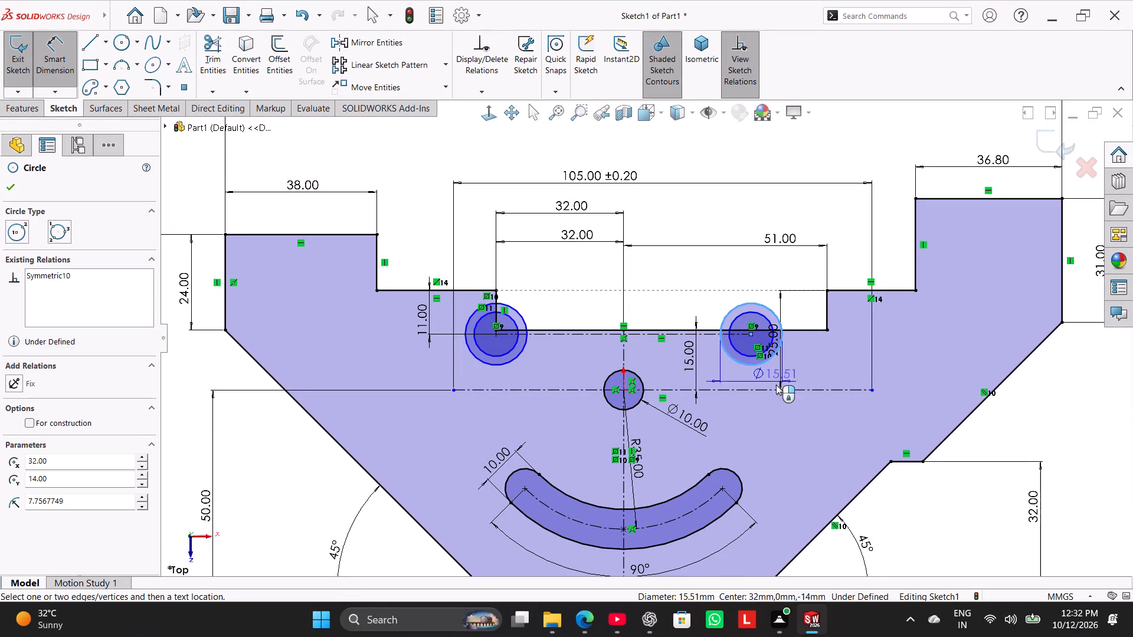
pyautogui.click(798, 429)
pyautogui.press('1')
pyautogui.press('0')
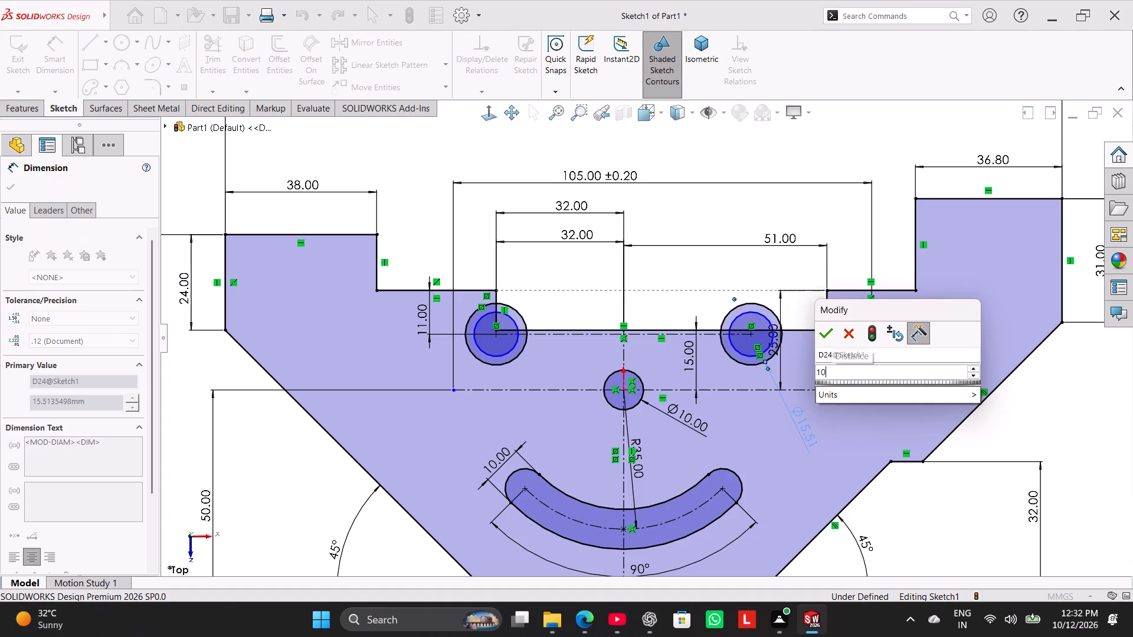
pyautogui.press('Return')
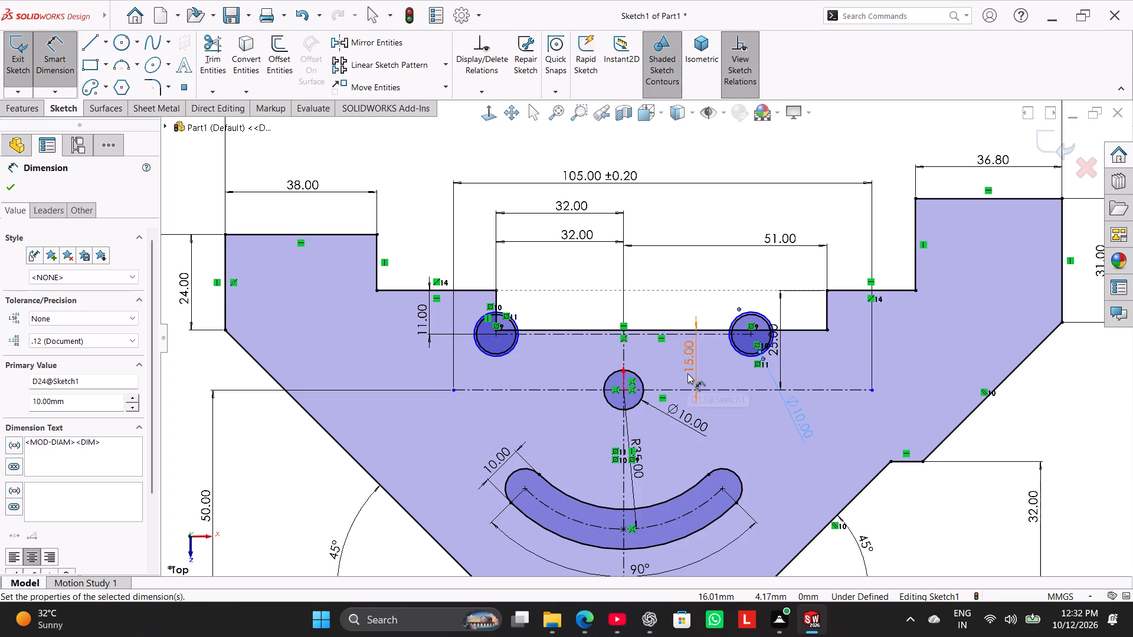
# Delete the 105 mm ±0.20 dimension from the horizontal centreline through the origin.
pyautogui.rightClick(594, 170)
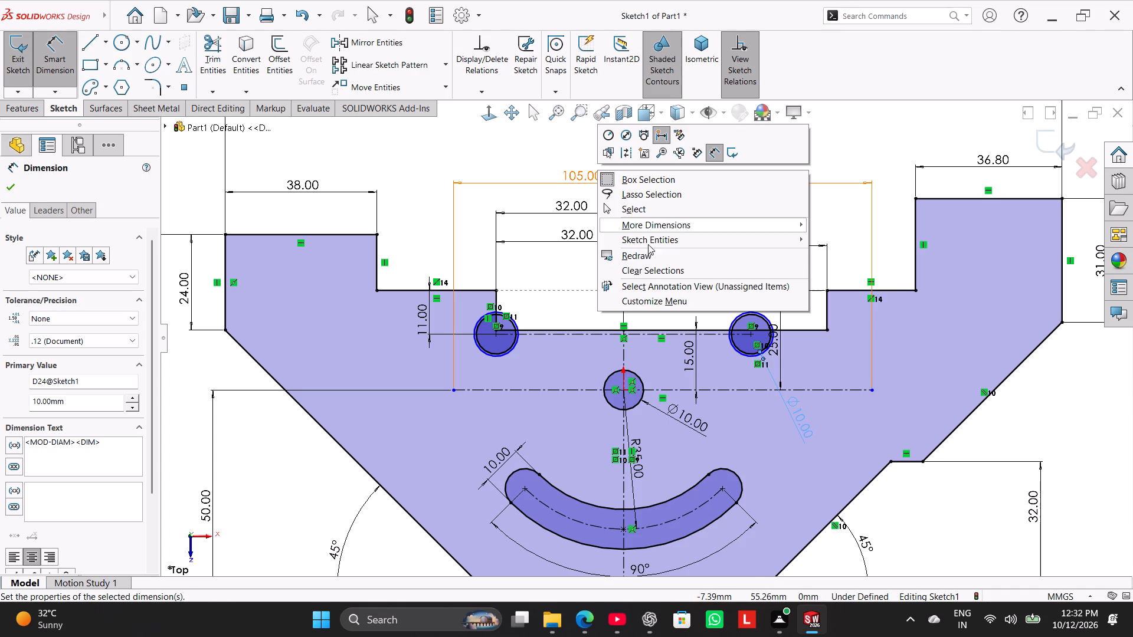
pyautogui.click(656, 209)
pyautogui.rightClick(618, 182)
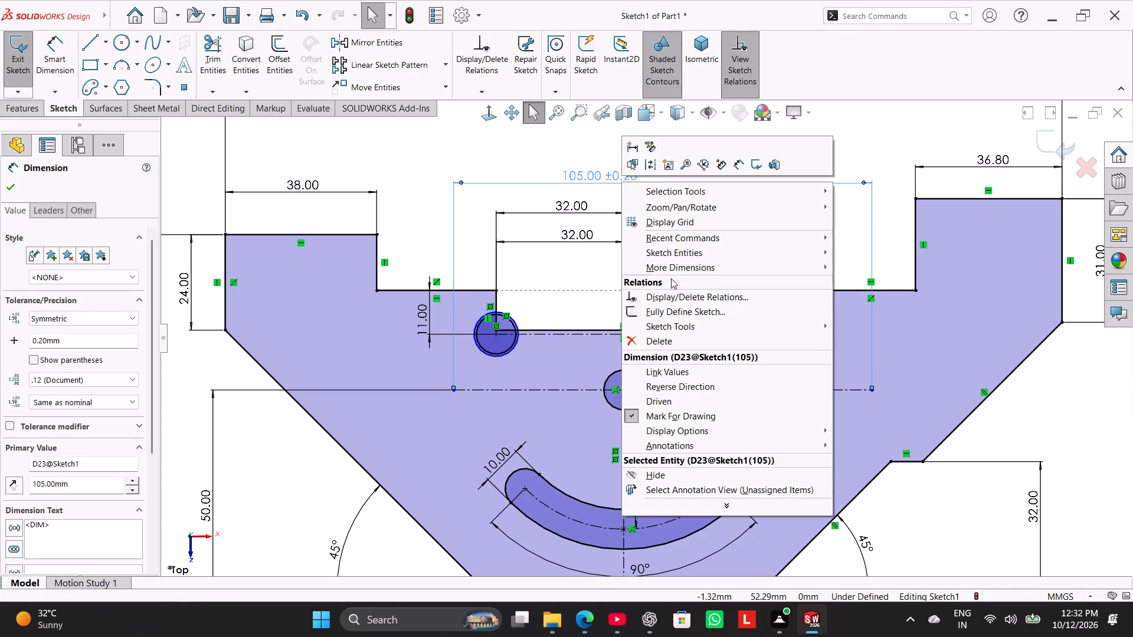
pyautogui.click(685, 339)
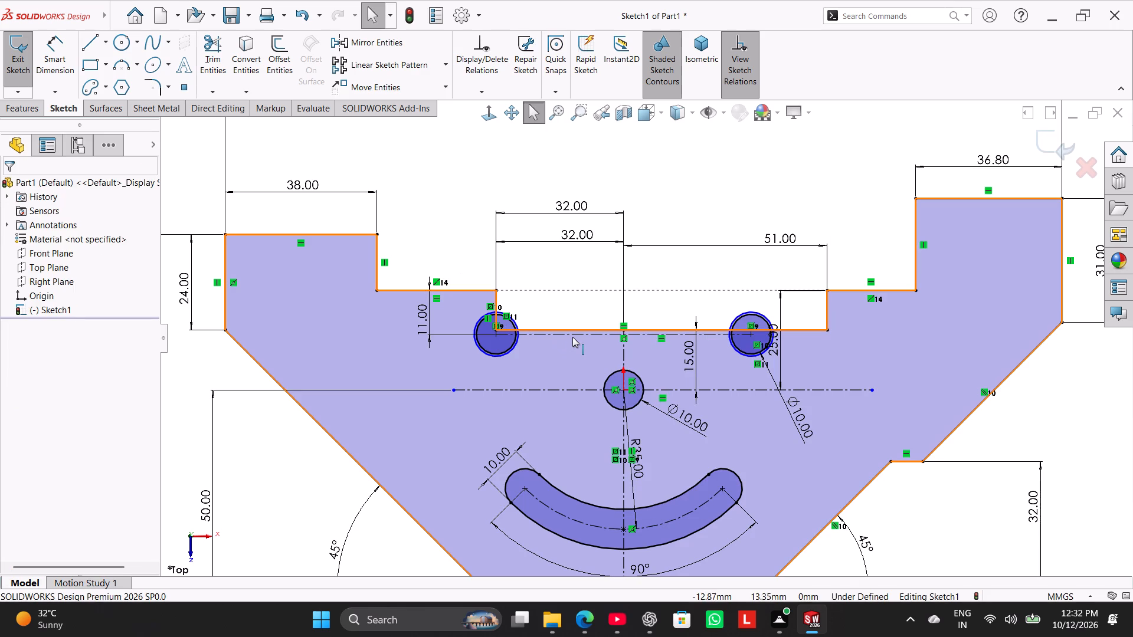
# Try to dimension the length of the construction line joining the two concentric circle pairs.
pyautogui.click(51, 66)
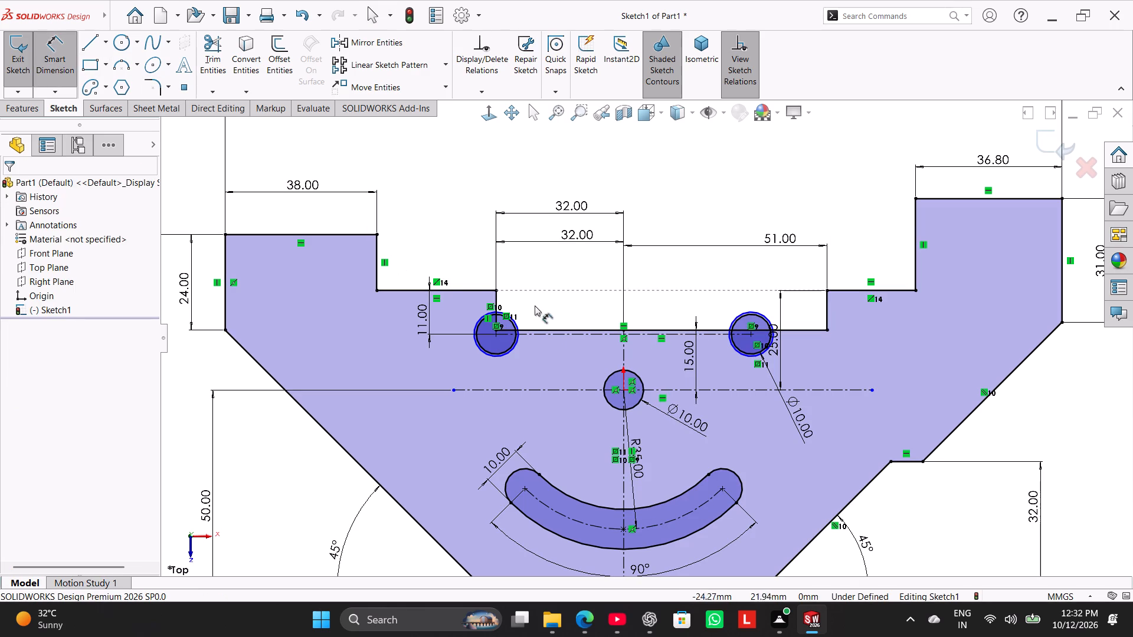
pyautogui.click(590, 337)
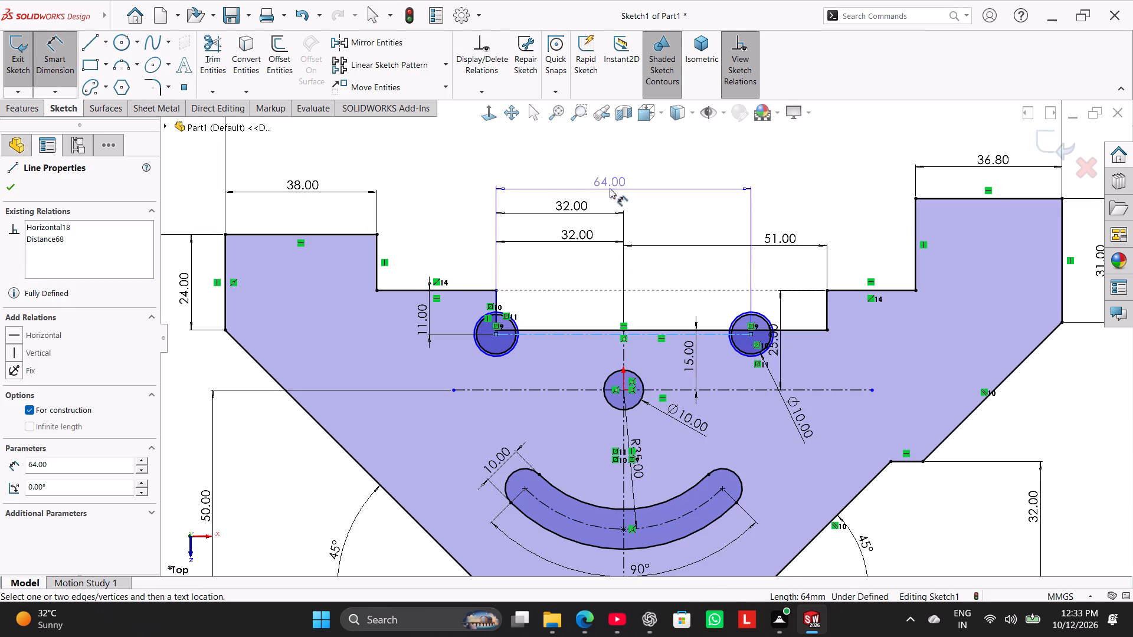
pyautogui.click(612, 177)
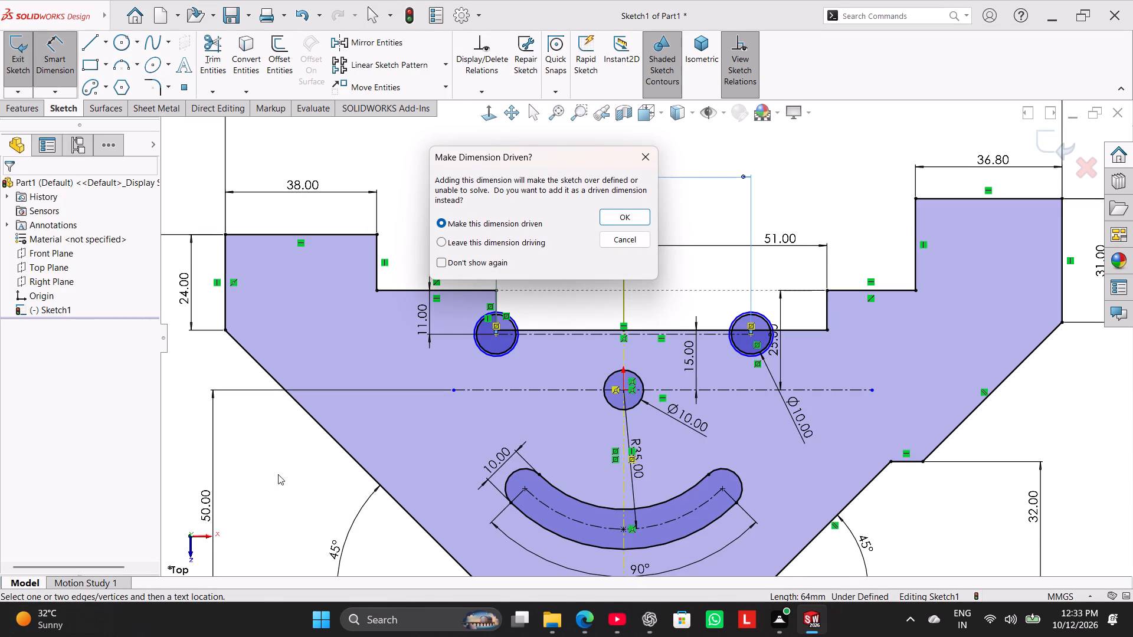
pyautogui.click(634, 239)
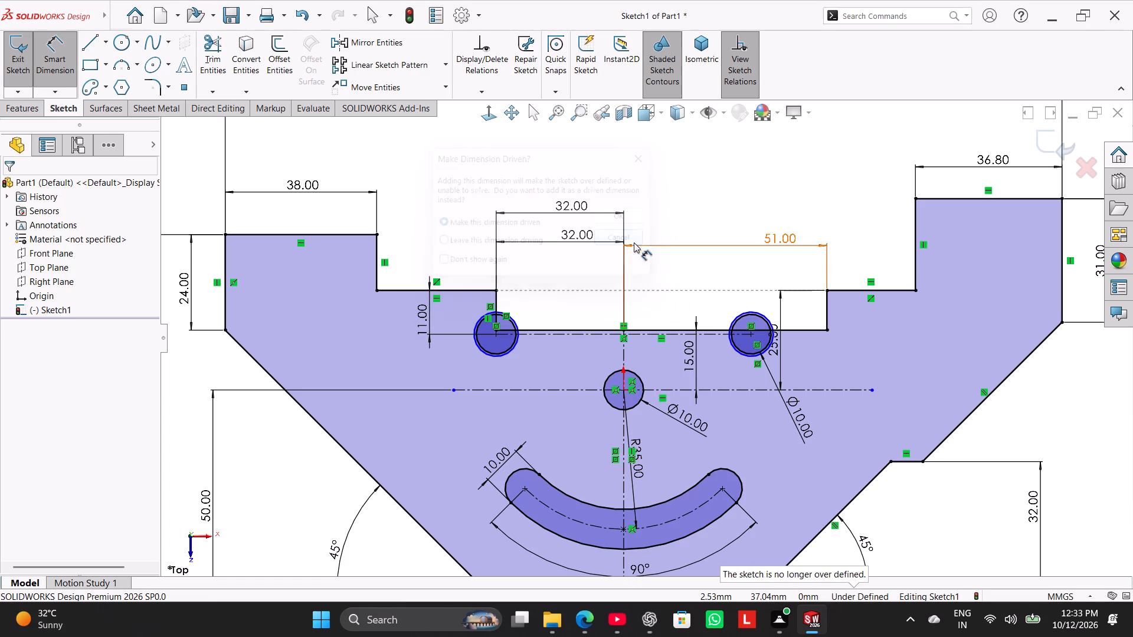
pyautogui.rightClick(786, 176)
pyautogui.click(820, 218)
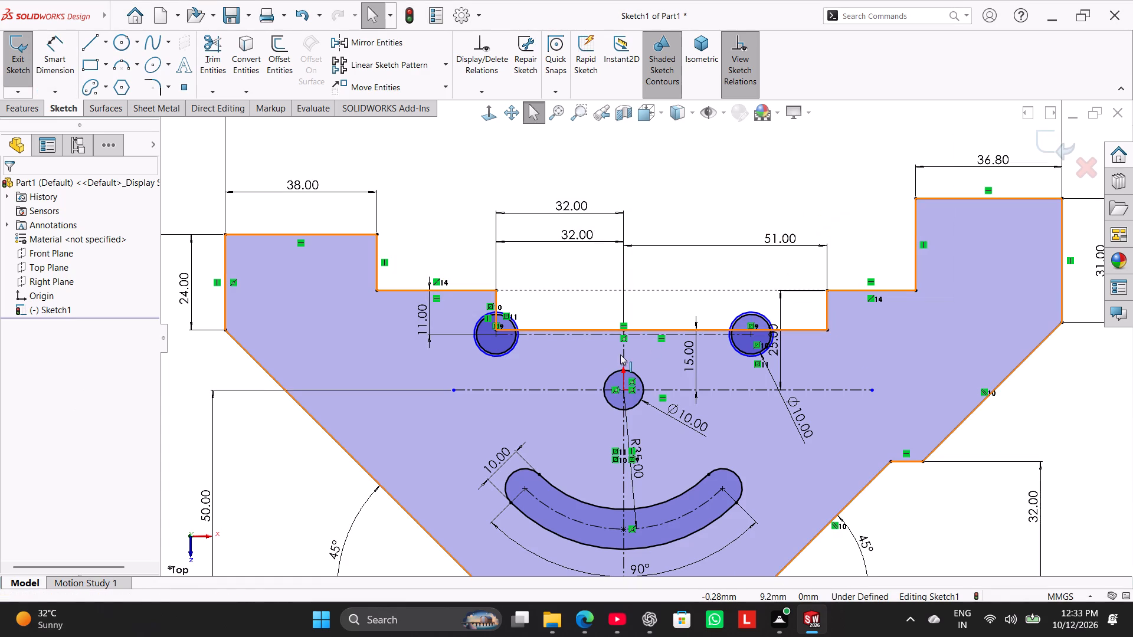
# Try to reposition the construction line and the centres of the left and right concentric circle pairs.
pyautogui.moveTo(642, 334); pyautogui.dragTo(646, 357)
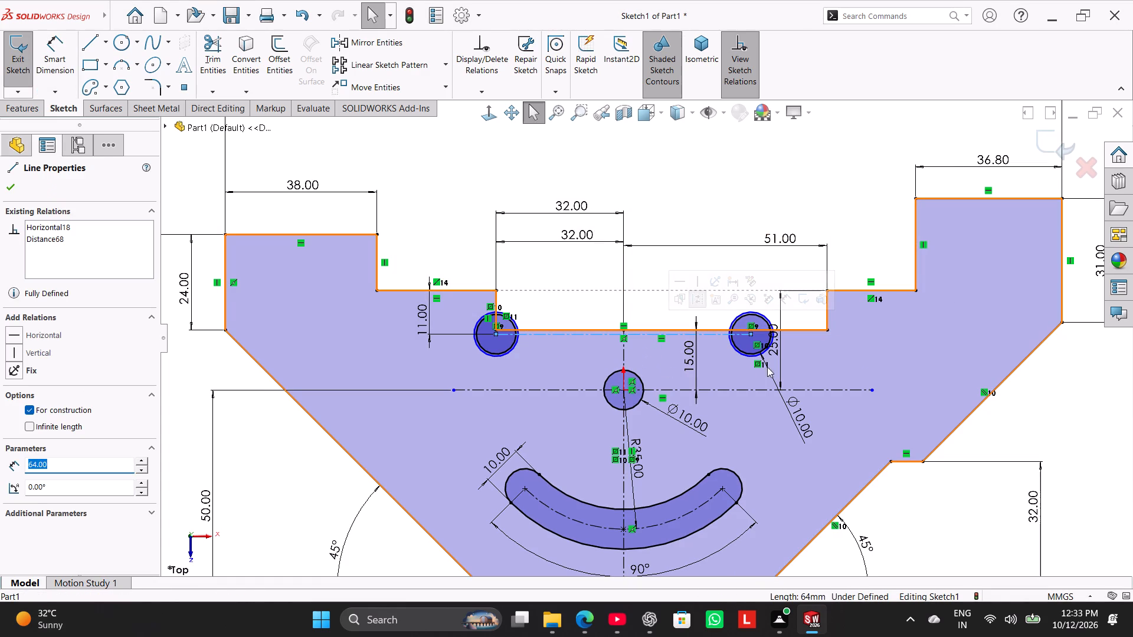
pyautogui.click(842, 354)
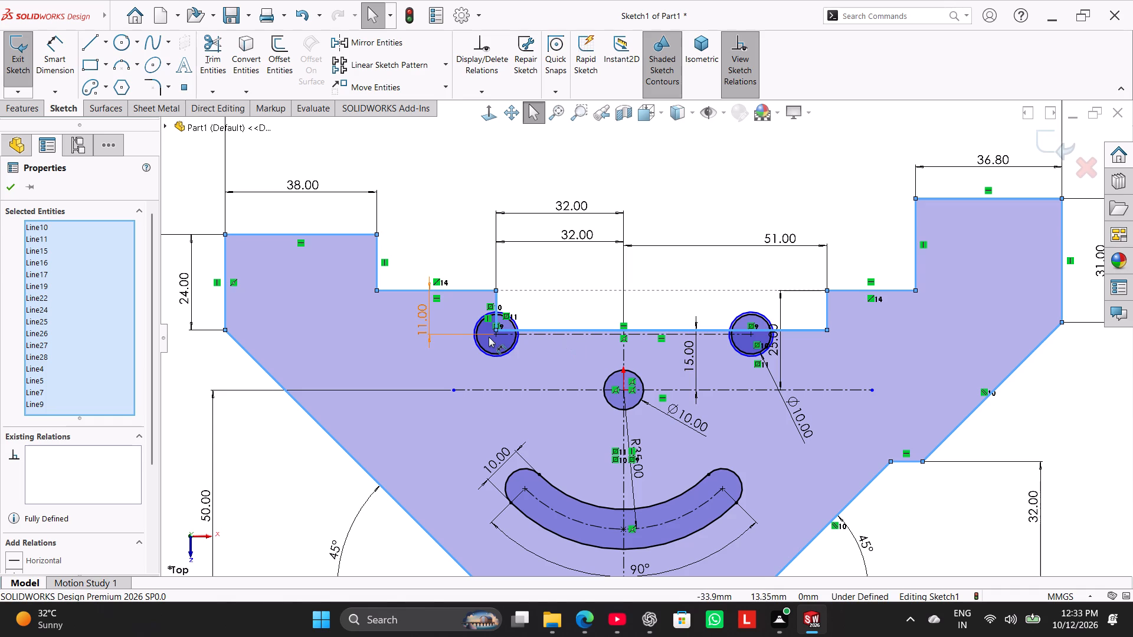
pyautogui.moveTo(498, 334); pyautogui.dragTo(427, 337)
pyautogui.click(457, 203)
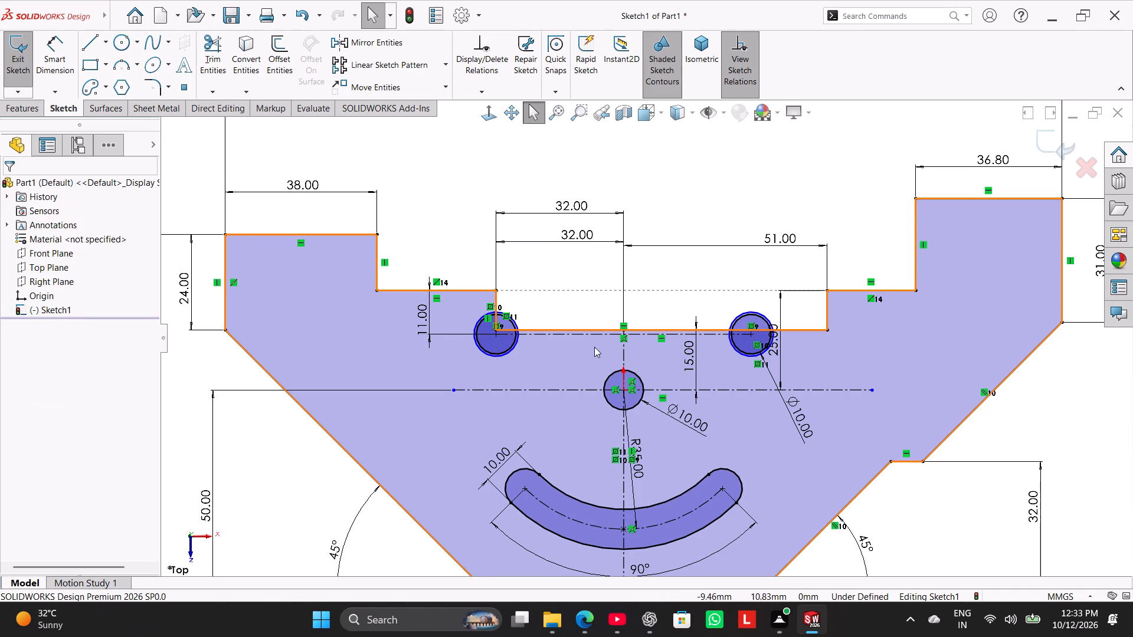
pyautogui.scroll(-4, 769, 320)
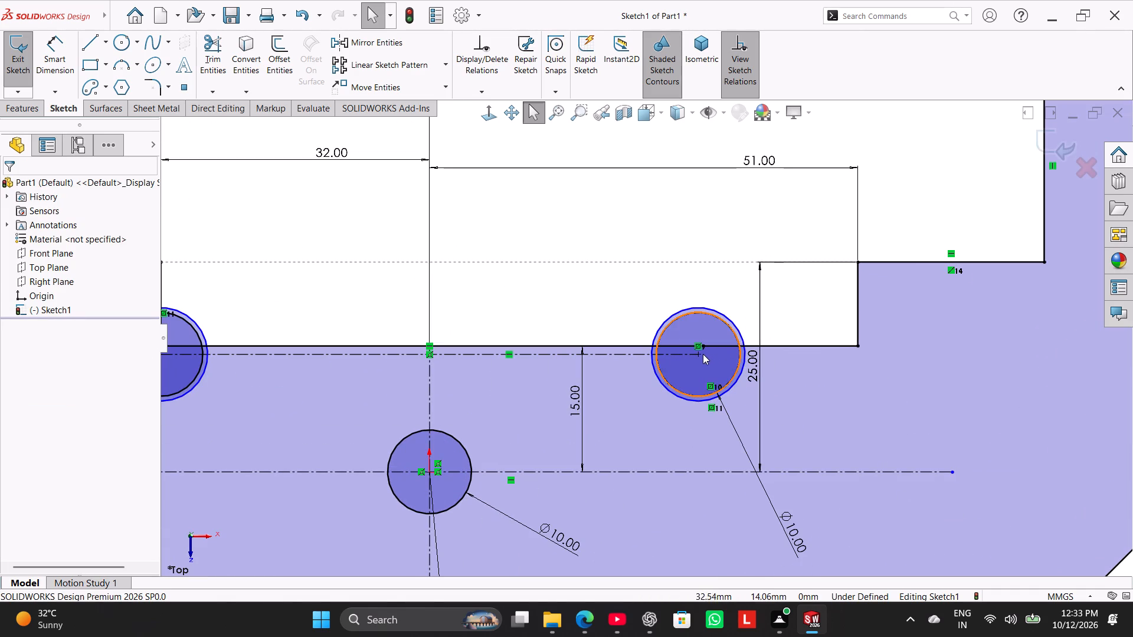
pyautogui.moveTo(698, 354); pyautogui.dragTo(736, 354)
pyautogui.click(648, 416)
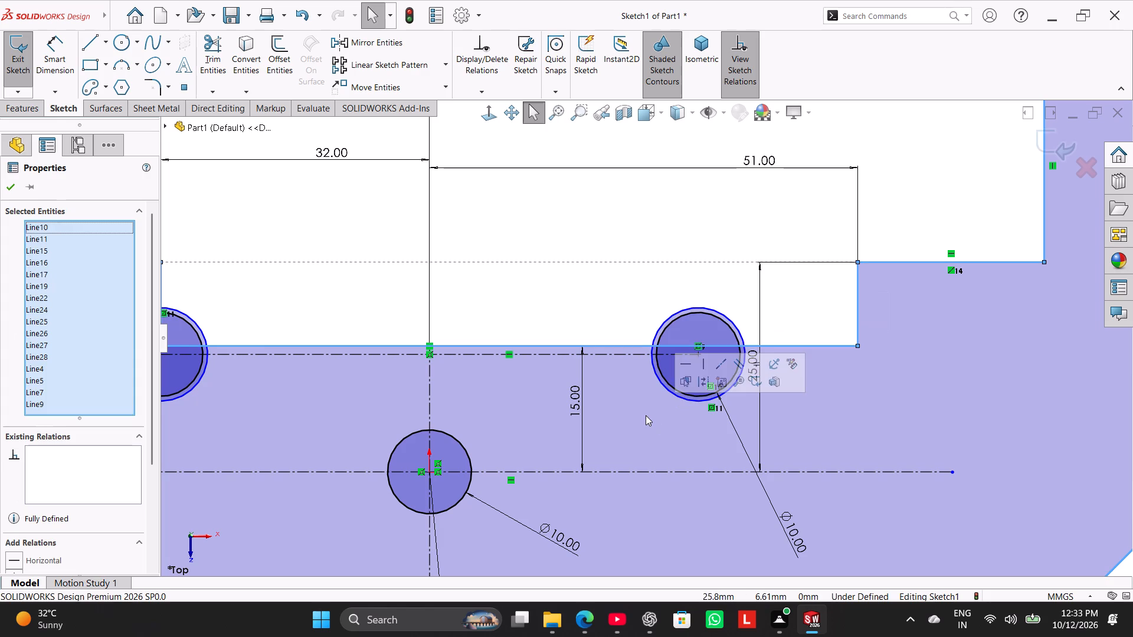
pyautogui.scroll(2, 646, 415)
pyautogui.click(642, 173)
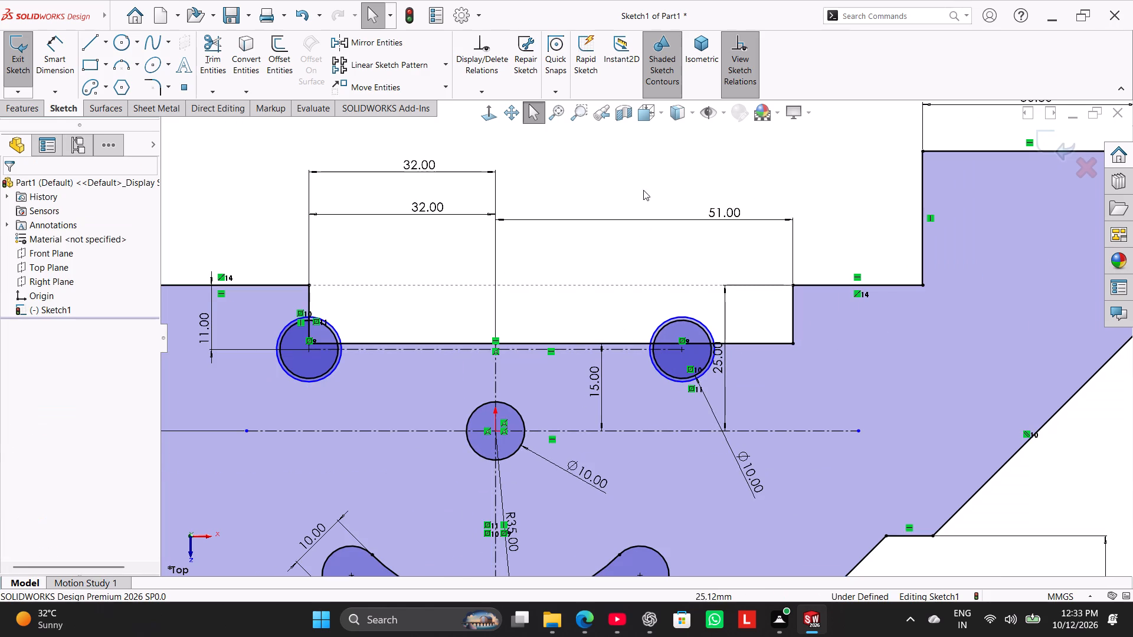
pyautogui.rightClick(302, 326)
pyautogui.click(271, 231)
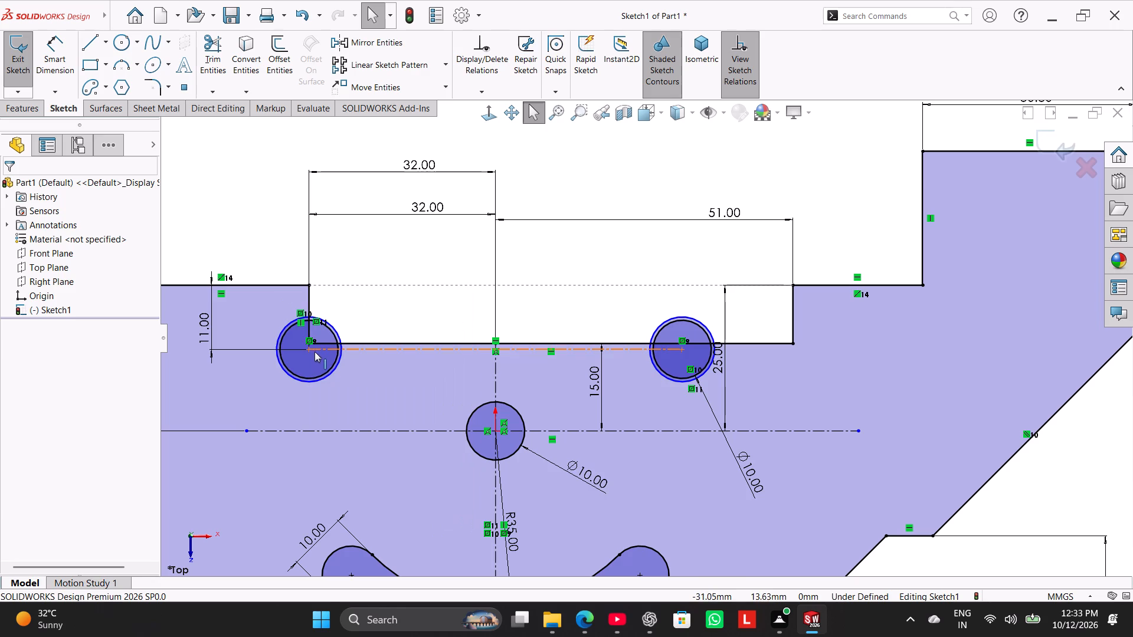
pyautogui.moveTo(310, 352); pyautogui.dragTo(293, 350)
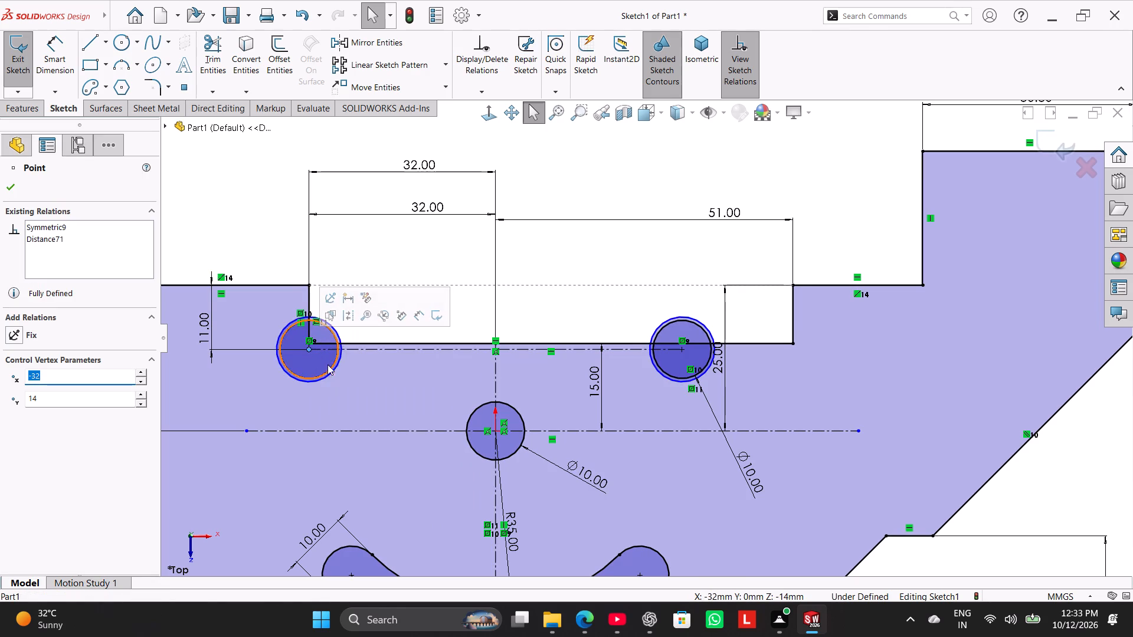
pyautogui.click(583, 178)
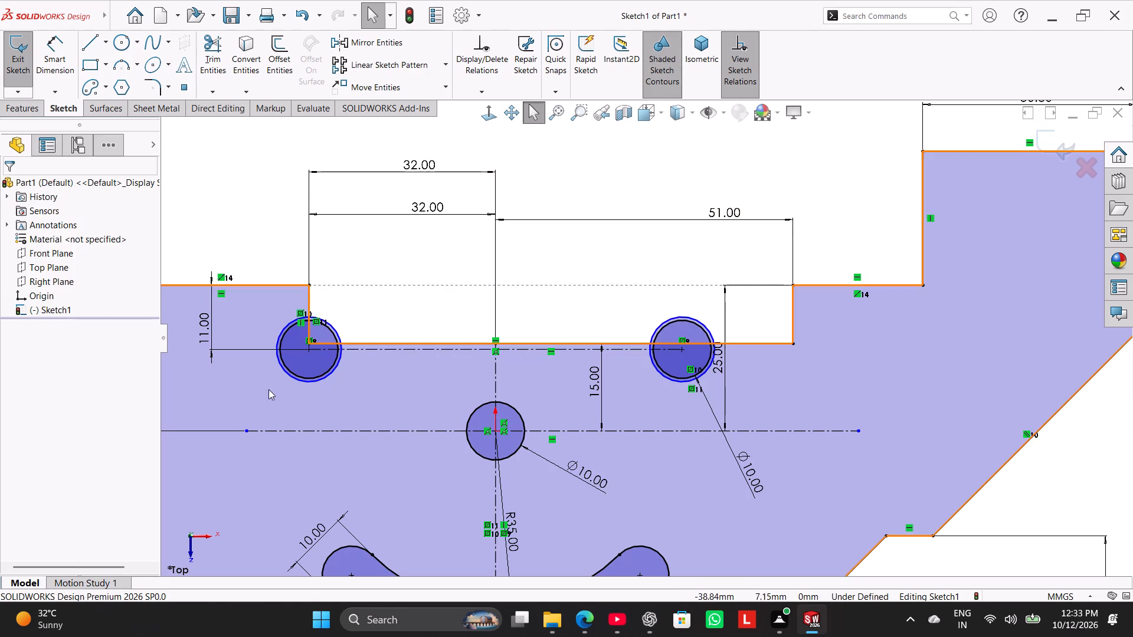
# Delete the vertical relation from the short step edge that meets the left concentric circles.
pyautogui.rightClick(304, 323)
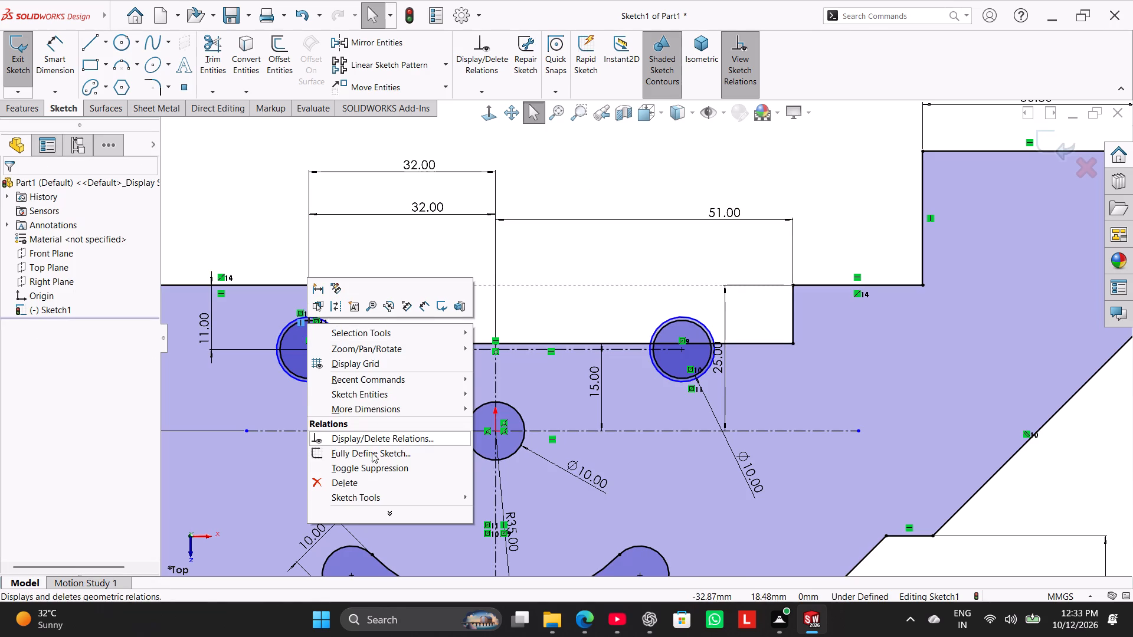
pyautogui.click(381, 479)
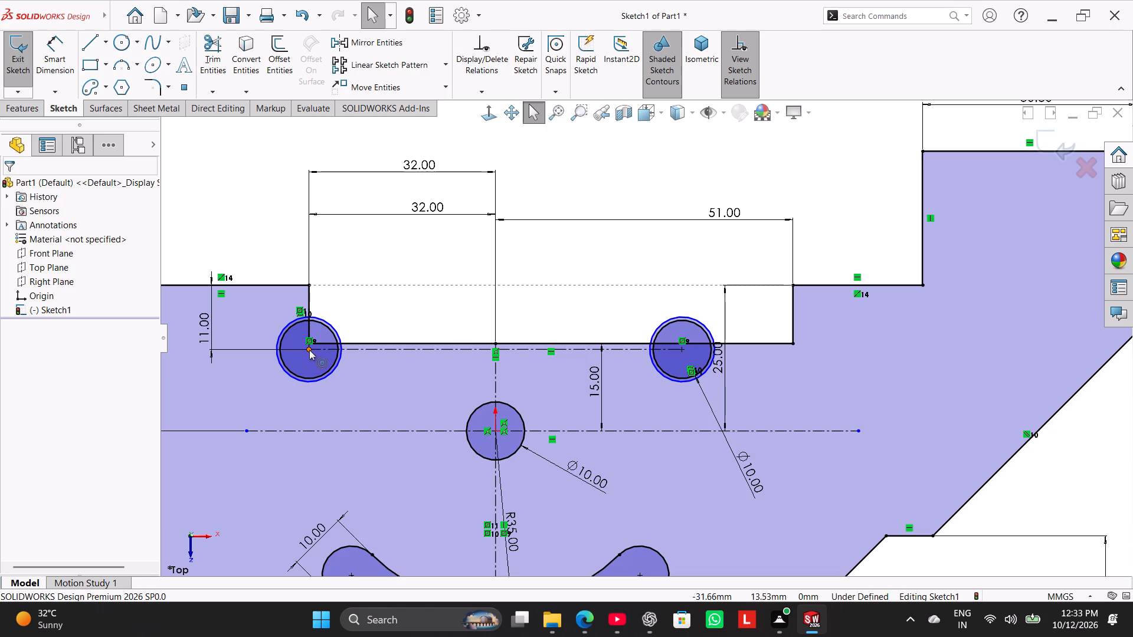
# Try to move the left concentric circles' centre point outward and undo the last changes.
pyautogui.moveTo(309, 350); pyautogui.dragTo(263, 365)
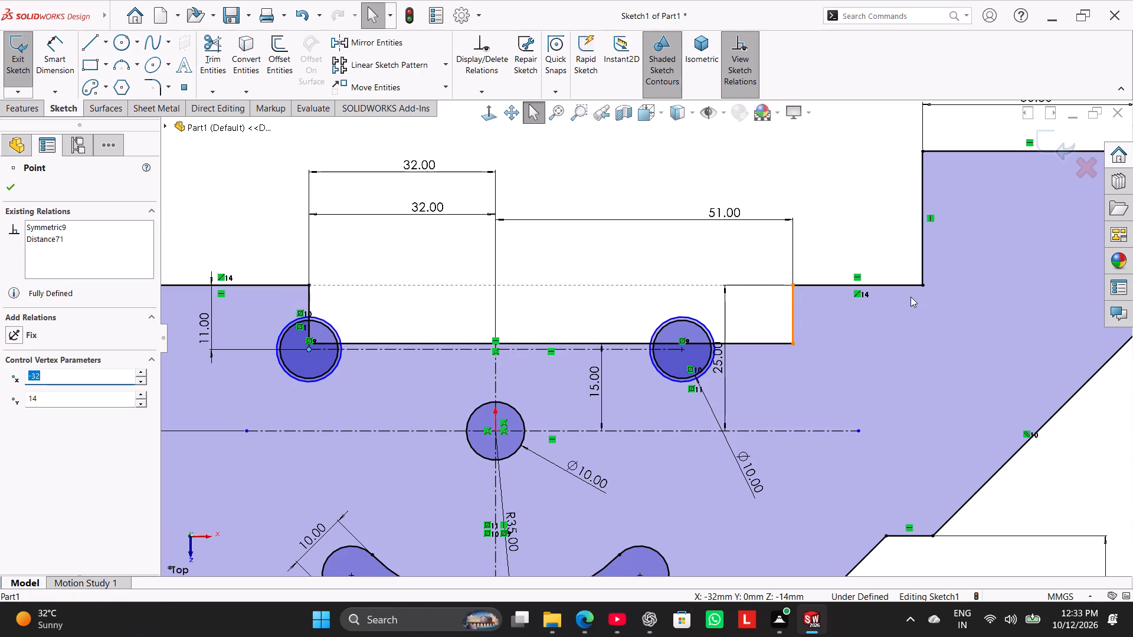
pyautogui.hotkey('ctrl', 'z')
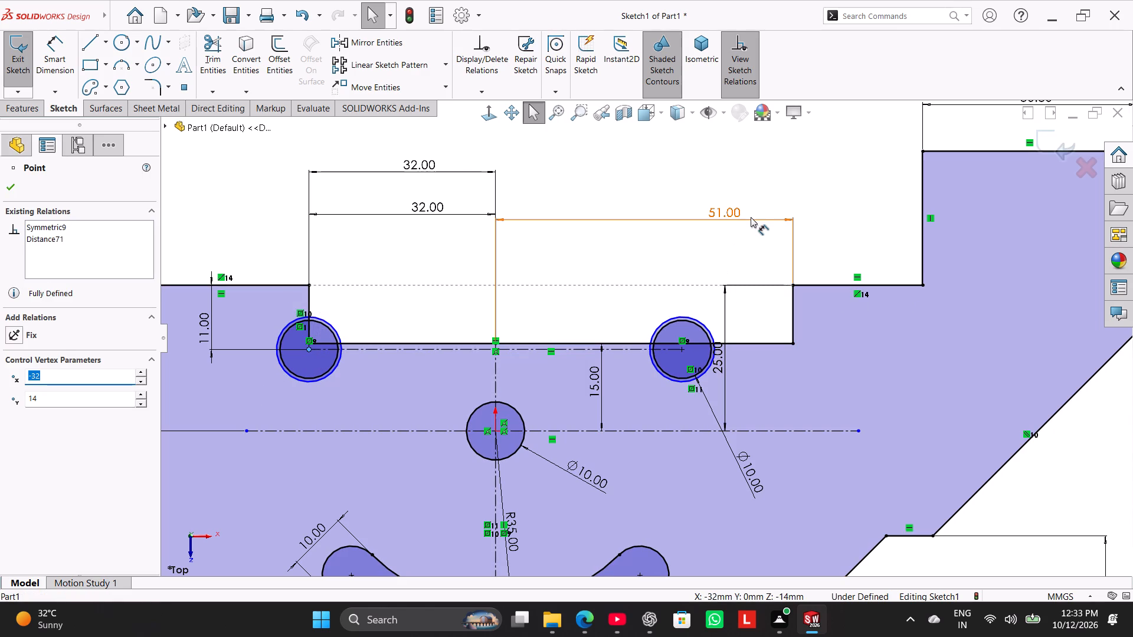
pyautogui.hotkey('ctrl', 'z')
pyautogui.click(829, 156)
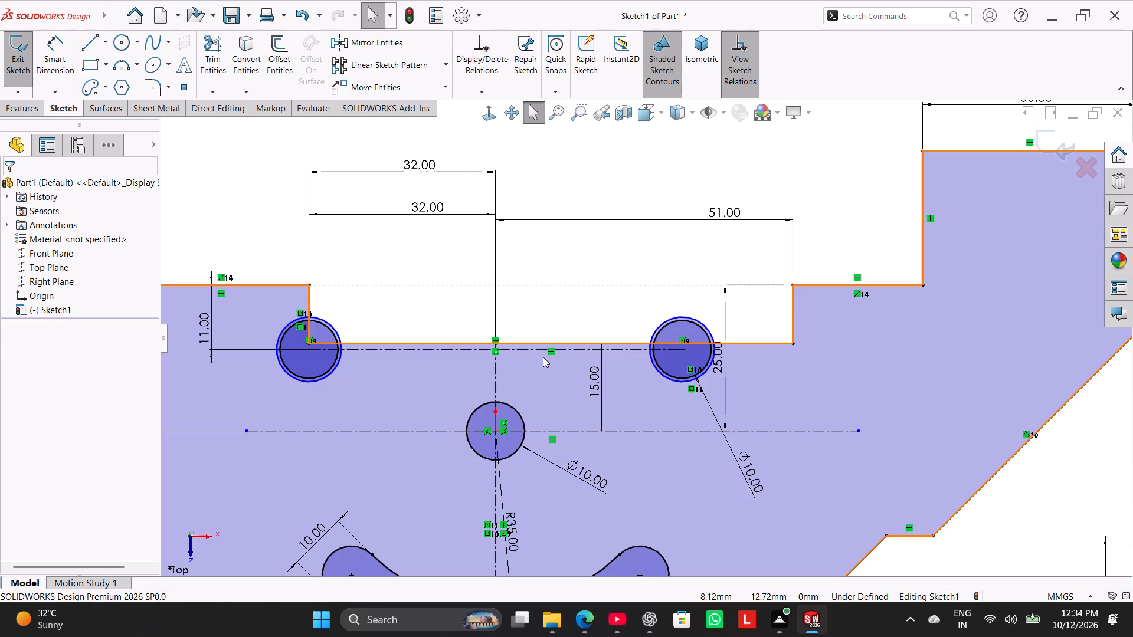
# Delete the 10 mm diameter dimension from the right concentric circles.
pyautogui.rightClick(743, 454)
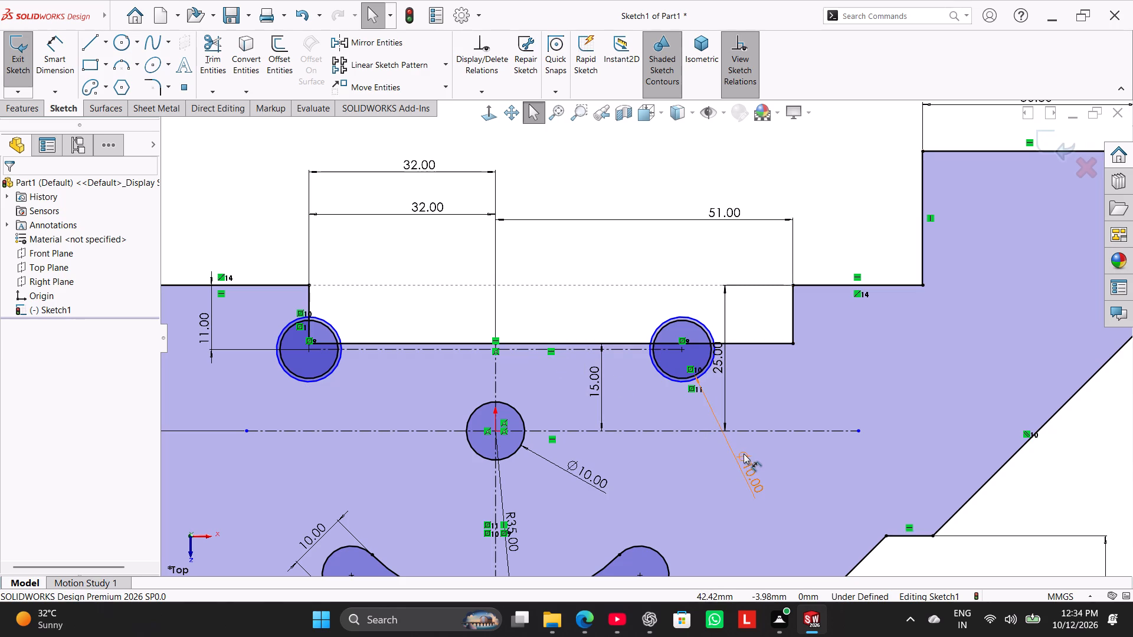
pyautogui.click(767, 475)
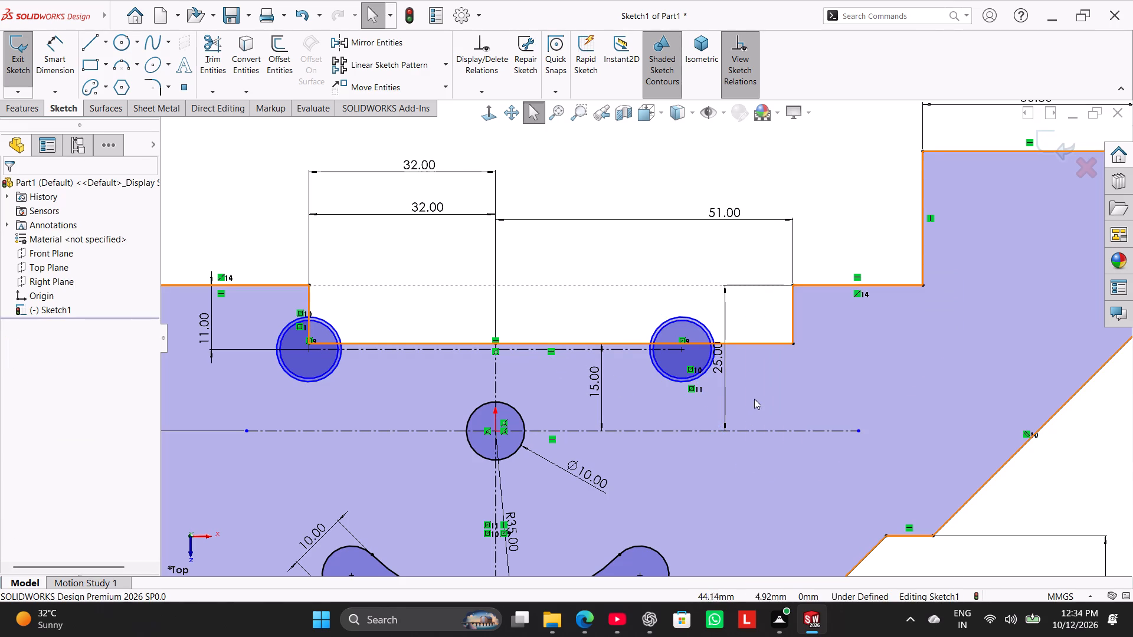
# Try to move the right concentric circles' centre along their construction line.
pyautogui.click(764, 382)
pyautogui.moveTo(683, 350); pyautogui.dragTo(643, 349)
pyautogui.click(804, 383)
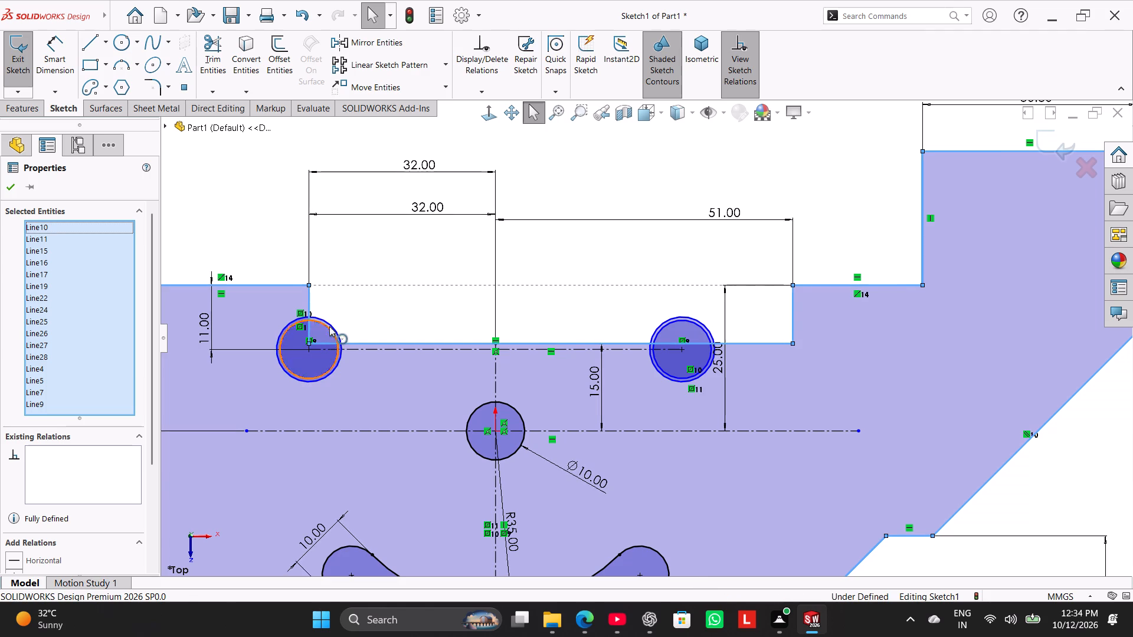
# Delete the 32 mm dimension that locates the left concentric circles' centre from the vertical centreline.
pyautogui.scroll(-7, 329, 323)
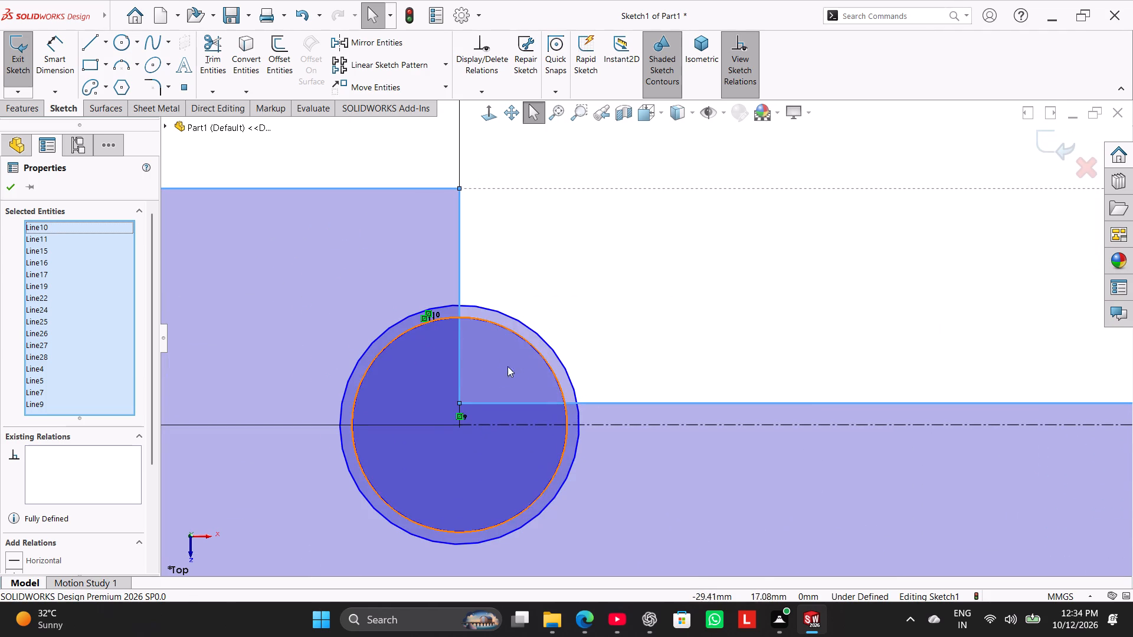
pyautogui.rightClick(461, 409)
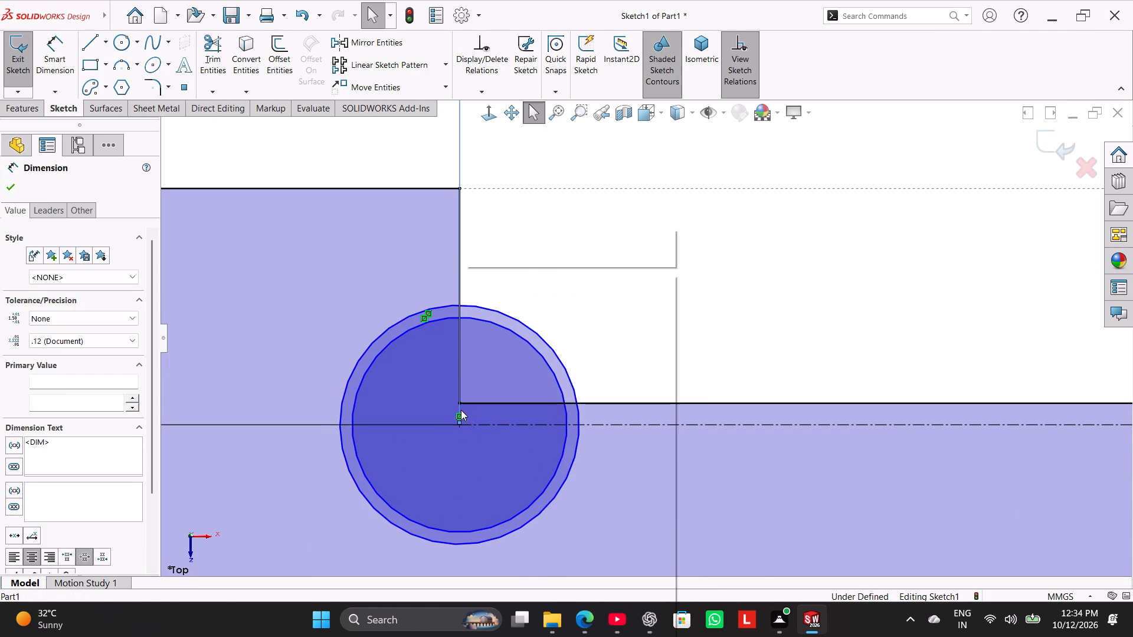
pyautogui.click(488, 431)
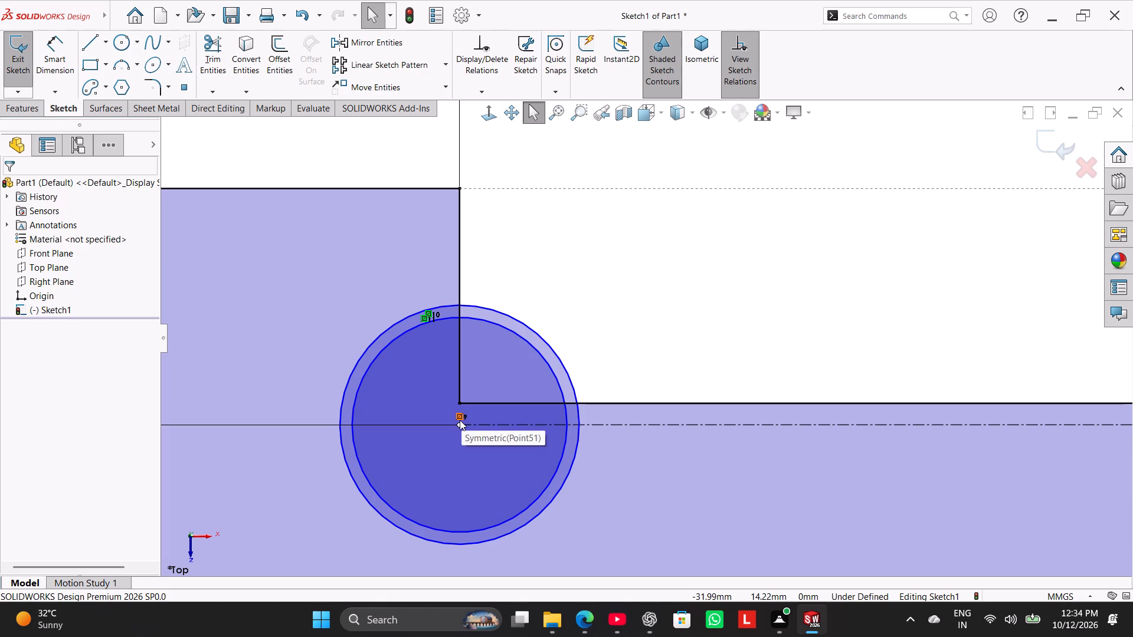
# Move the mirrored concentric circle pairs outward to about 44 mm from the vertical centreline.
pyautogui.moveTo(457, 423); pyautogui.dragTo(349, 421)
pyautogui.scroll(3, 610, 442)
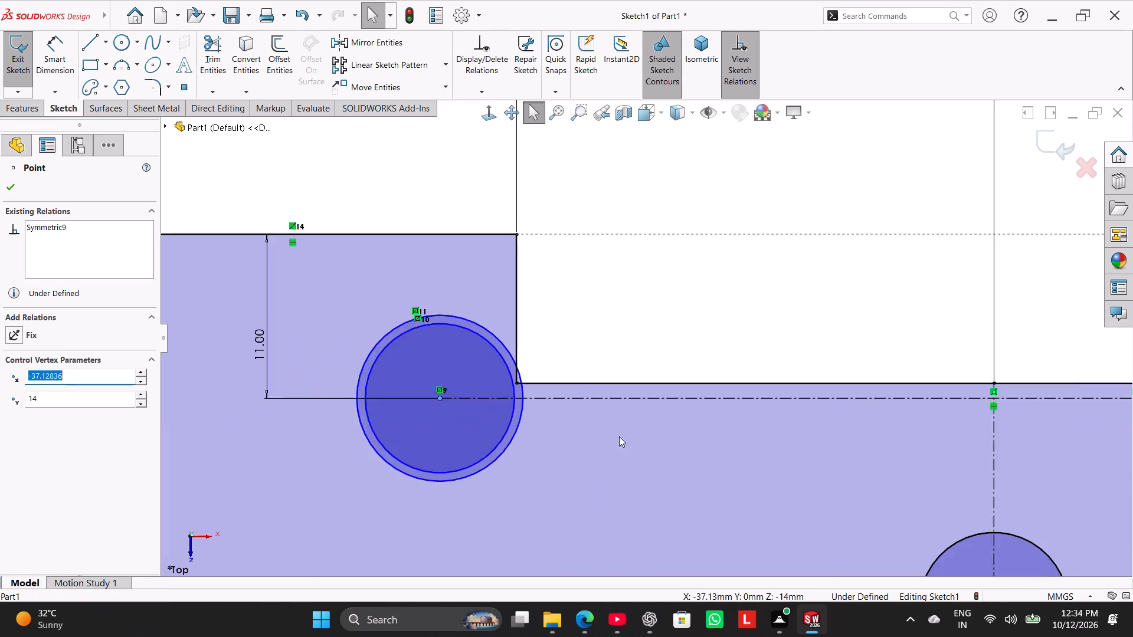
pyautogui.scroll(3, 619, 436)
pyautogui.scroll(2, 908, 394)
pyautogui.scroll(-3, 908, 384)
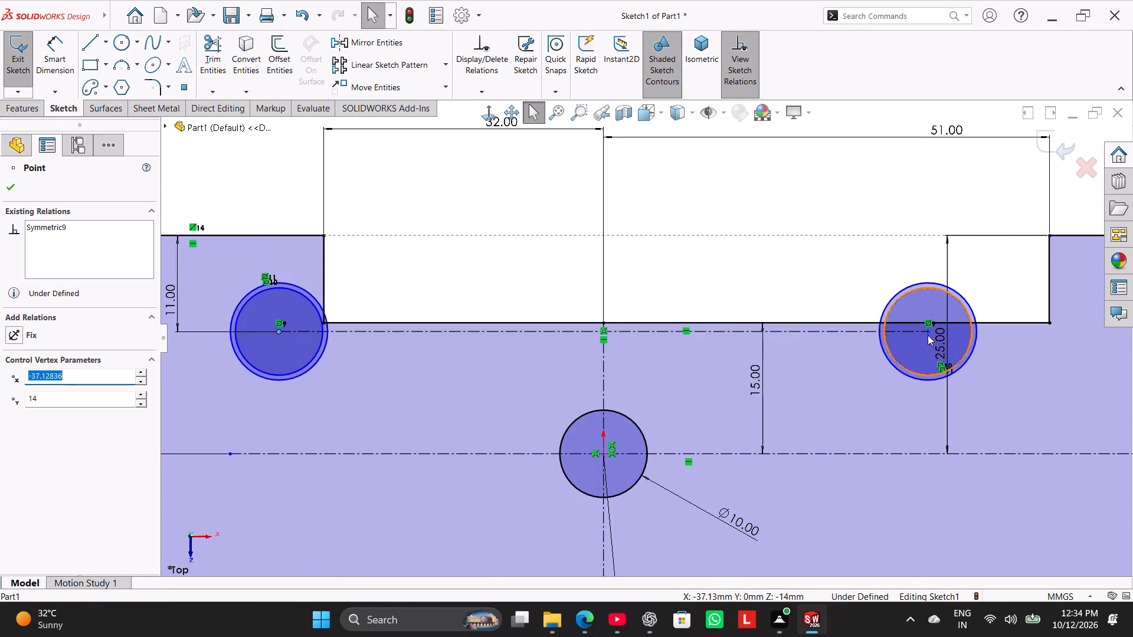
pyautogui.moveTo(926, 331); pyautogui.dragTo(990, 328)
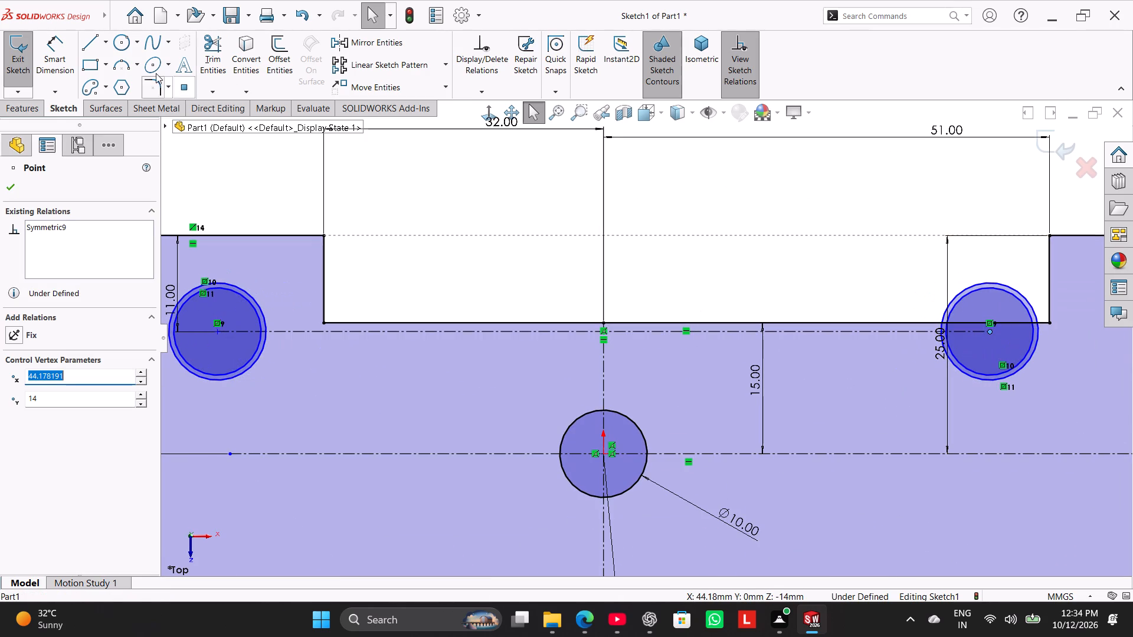
# Dimension the construction line between the two concentric circle pairs at 105 mm.
pyautogui.click(64, 42)
pyautogui.scroll(3, 491, 253)
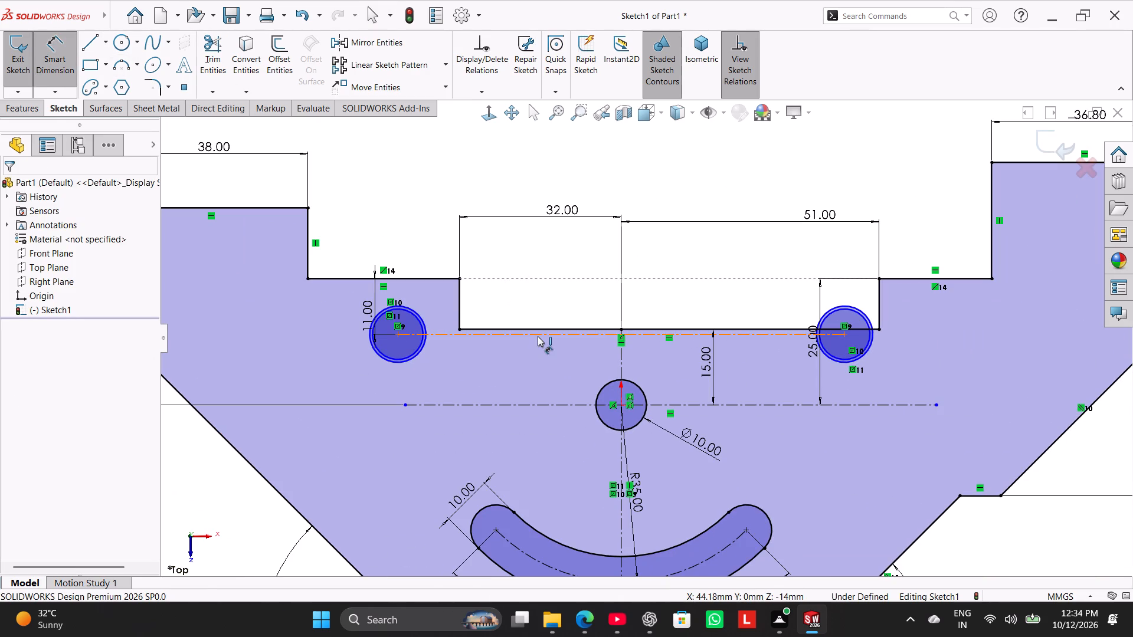
pyautogui.click(538, 336)
pyautogui.click(607, 172)
pyautogui.press('1')
pyautogui.press('0')
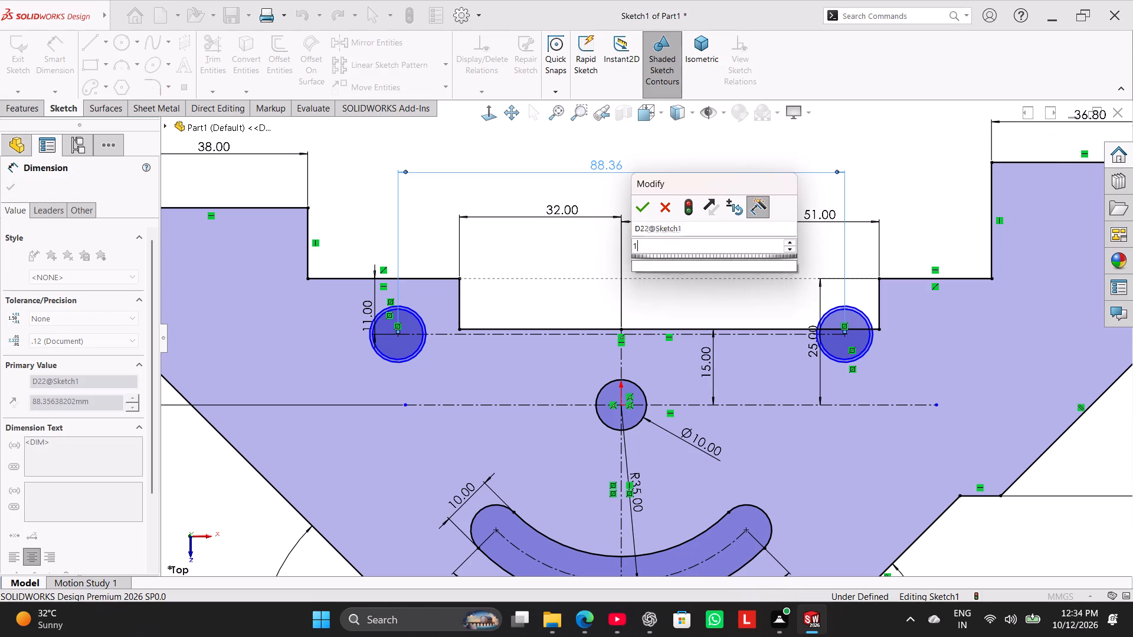
pyautogui.press('5')
pyautogui.press('Return')
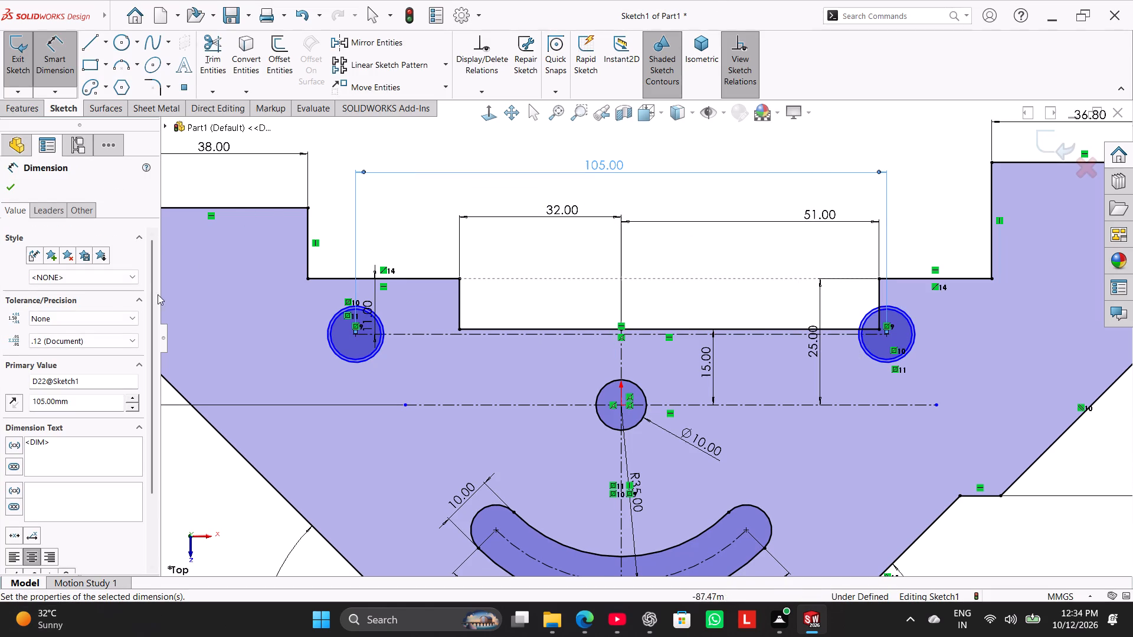
# Give the 105 mm dimension between the two circle pairs a symmetric tolerance of ±0.20 mm.
pyautogui.click(109, 312)
pyautogui.click(107, 368)
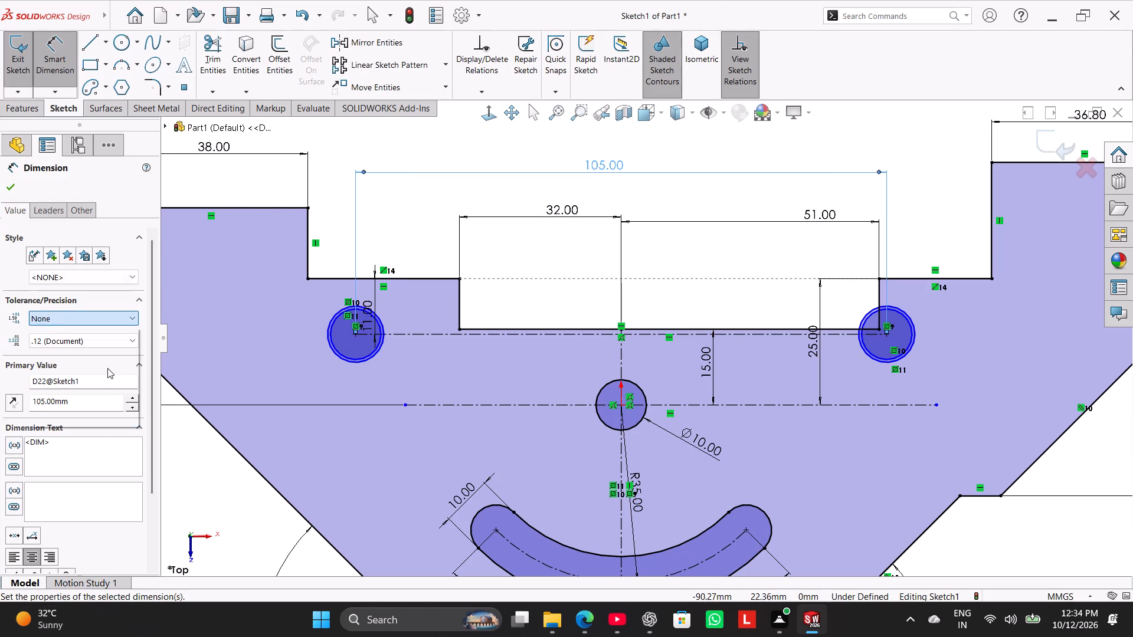
pyautogui.doubleClick(90, 341)
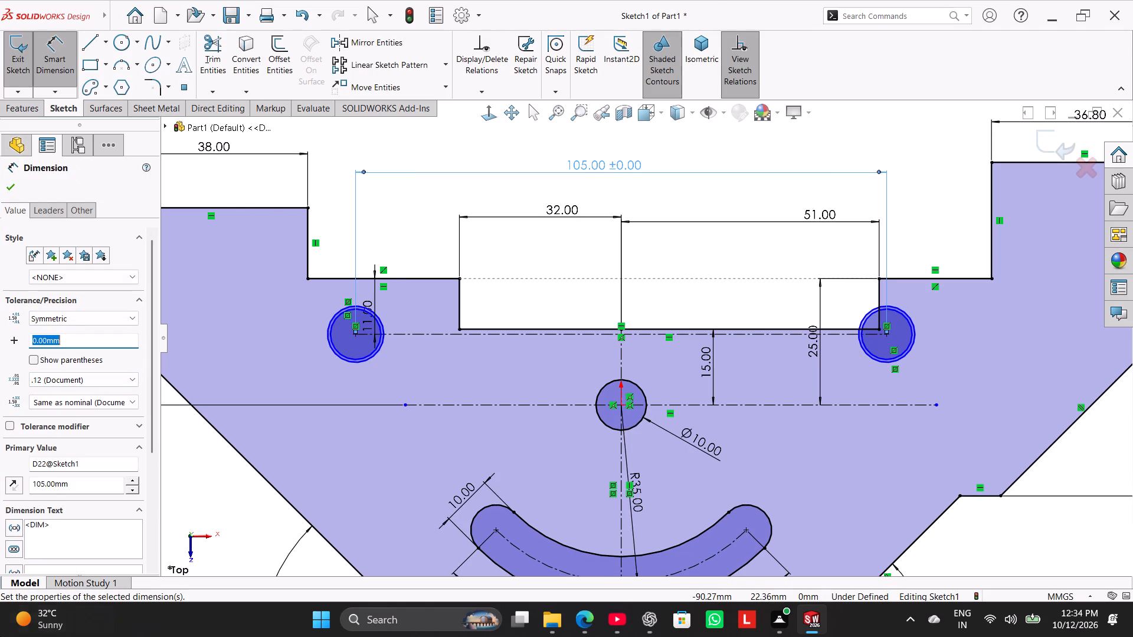
pyautogui.press('0')
pyautogui.press('.')
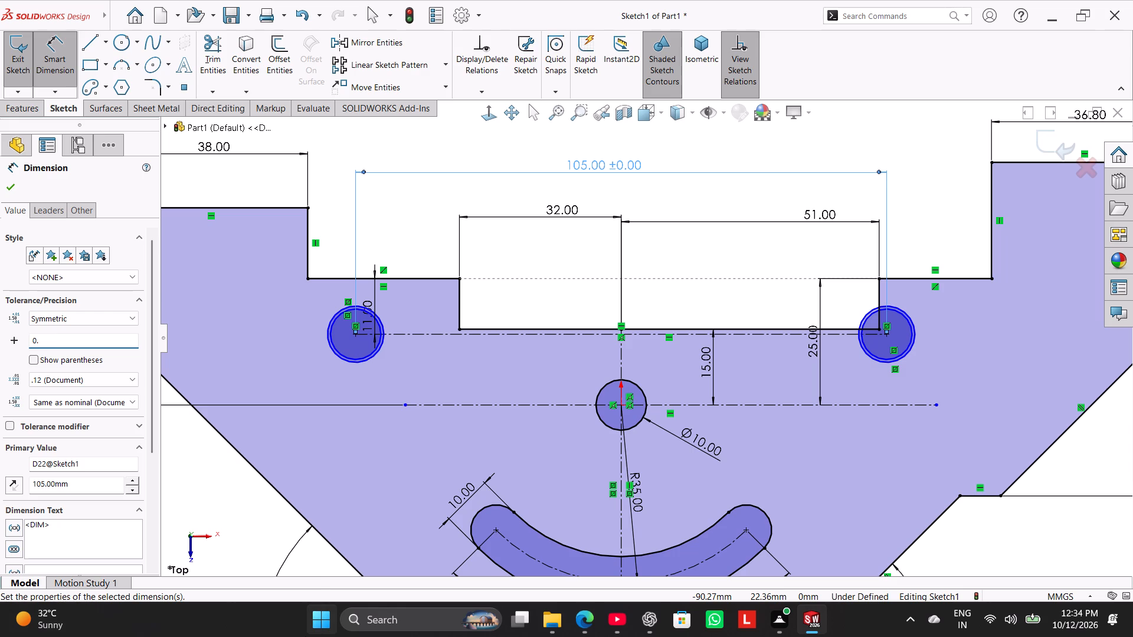
pyautogui.press('2')
pyautogui.press('Return')
pyautogui.scroll(3, 709, 256)
pyautogui.click(704, 186)
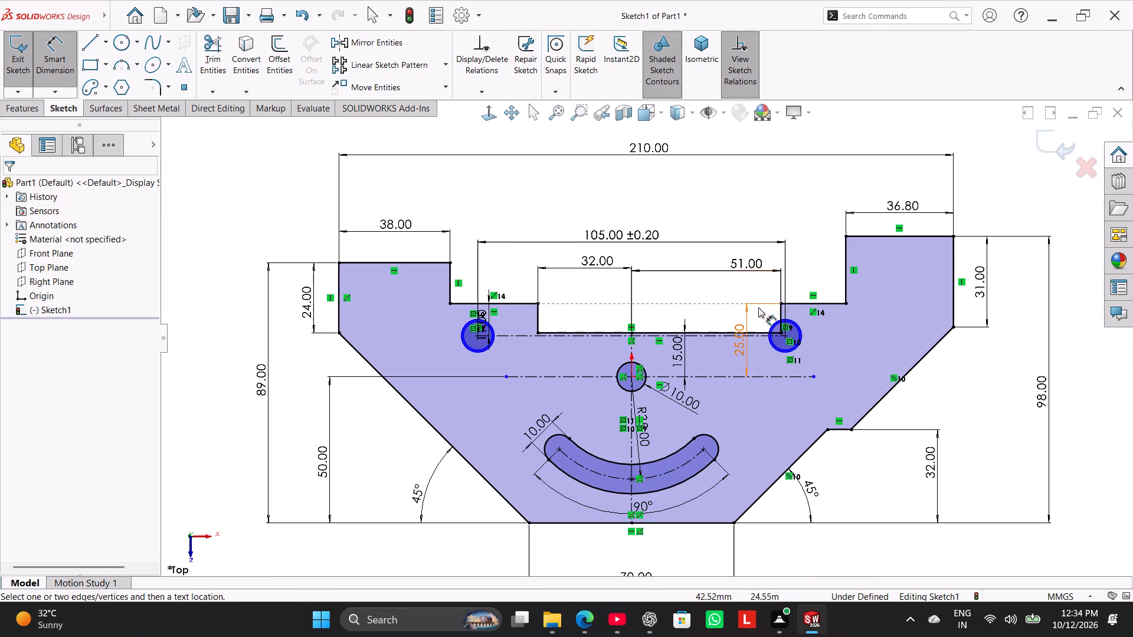
# Dimension the inner circle of the right concentric pair at 10 mm diameter.
pyautogui.scroll(-4, 804, 327)
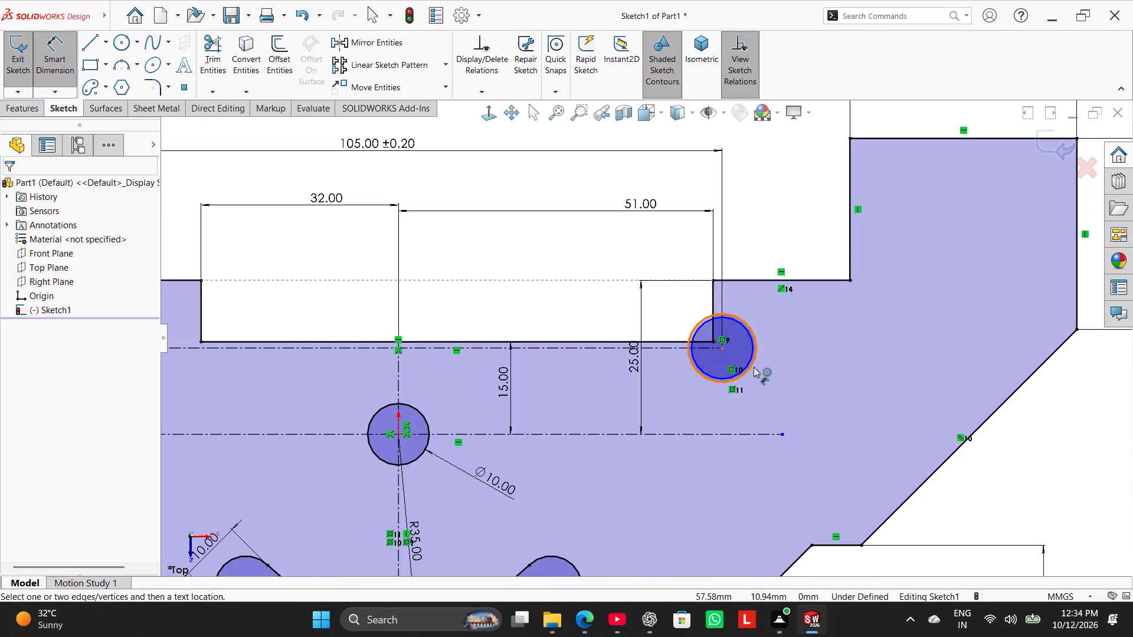
pyautogui.click(754, 367)
pyautogui.click(783, 420)
pyautogui.write('10')
pyautogui.press('Return')
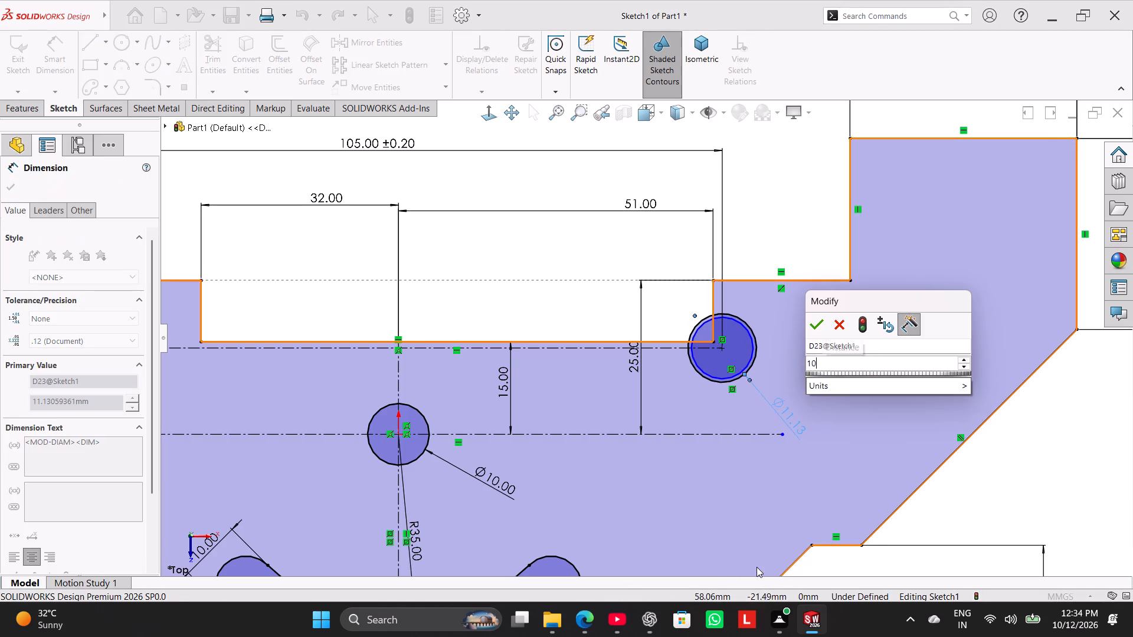
pyautogui.scroll(2, 888, 173)
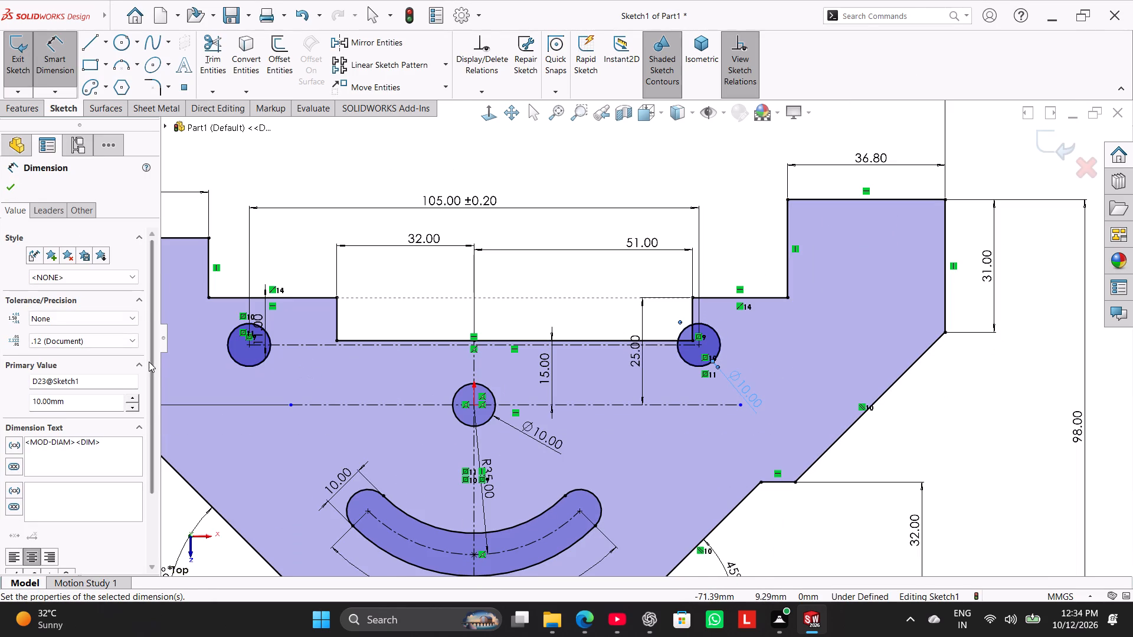
# Shrink one of the two overlapping circles of the left pair to a radius of about 3.8 mm.
pyautogui.scroll(-10, 274, 349)
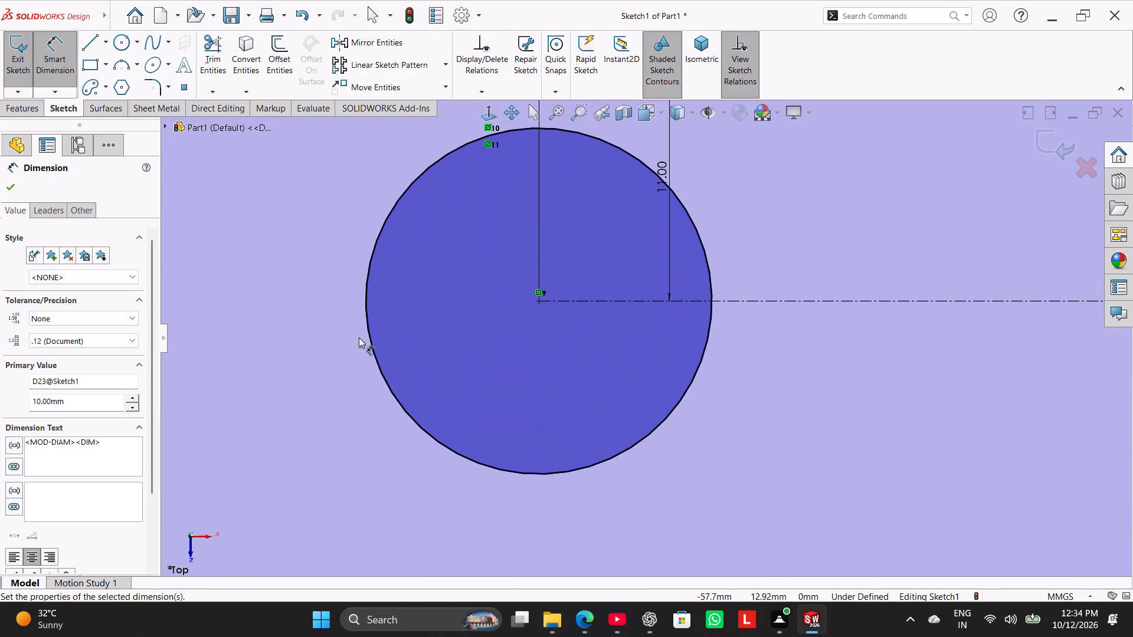
pyautogui.moveTo(369, 326); pyautogui.dragTo(434, 273)
pyautogui.scroll(2, 430, 288)
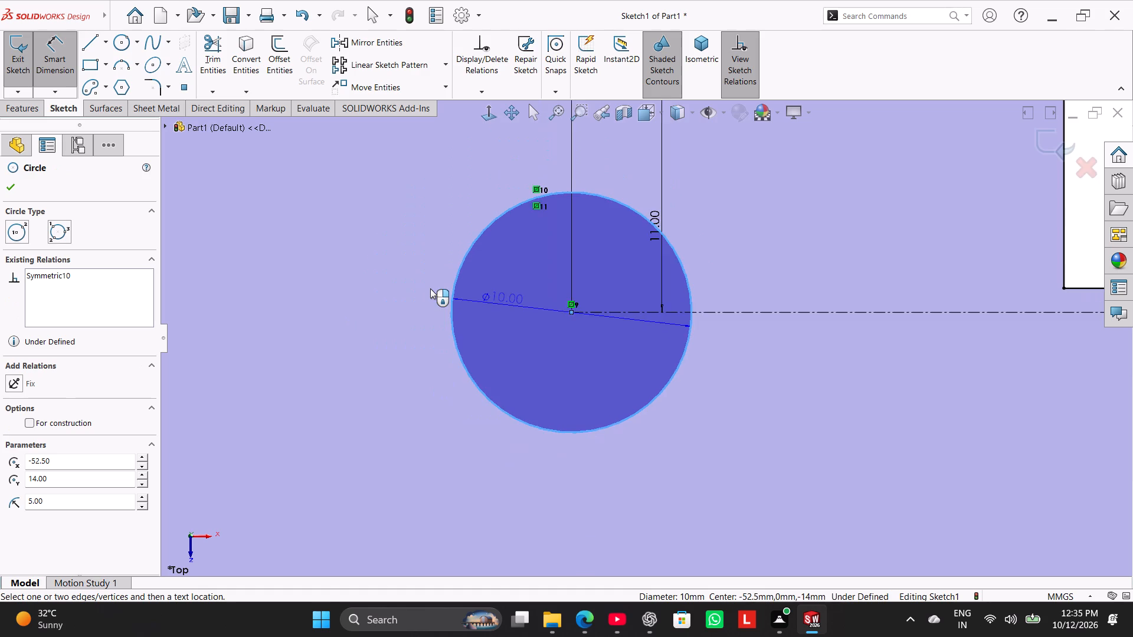
pyautogui.scroll(3, 430, 288)
pyautogui.click(68, 55)
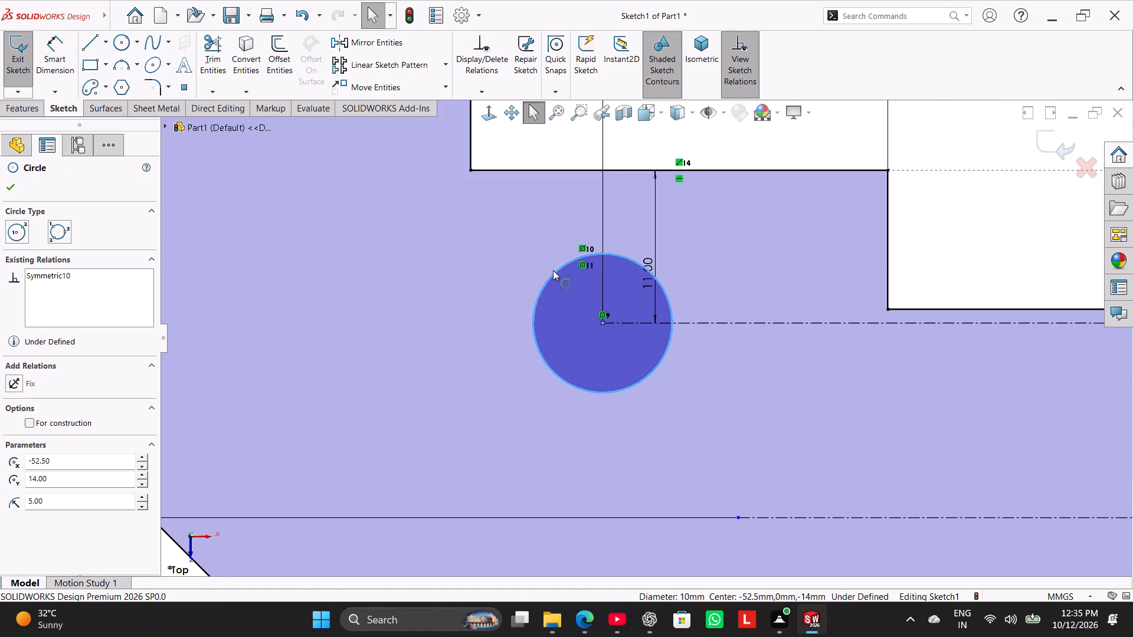
pyautogui.click(552, 152)
pyautogui.scroll(-4, 601, 362)
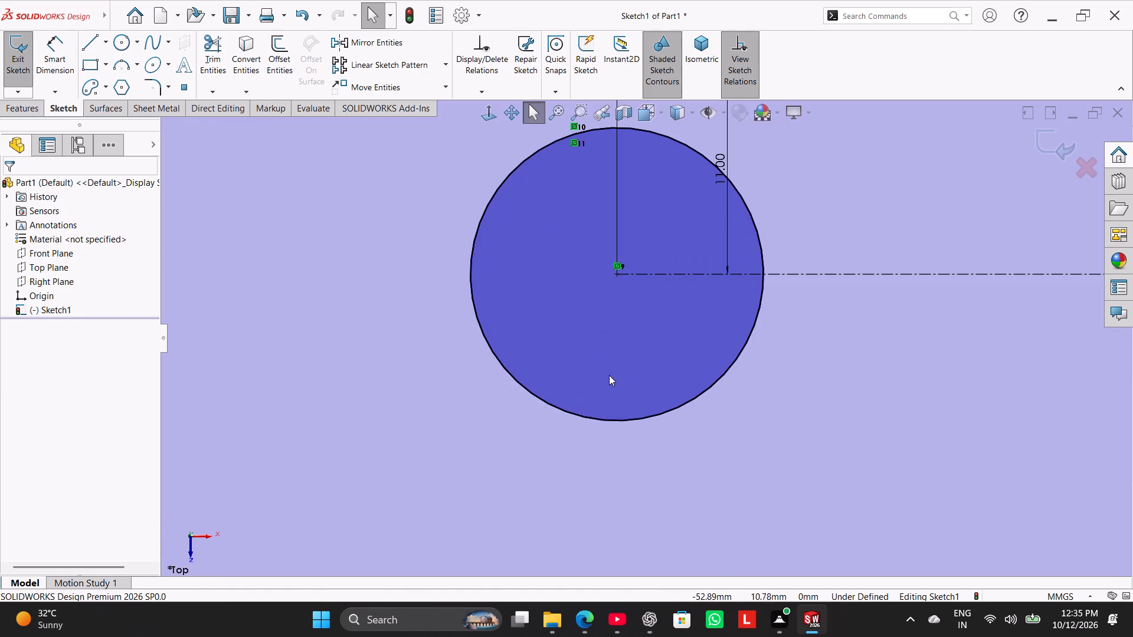
pyautogui.moveTo(621, 420); pyautogui.dragTo(630, 385)
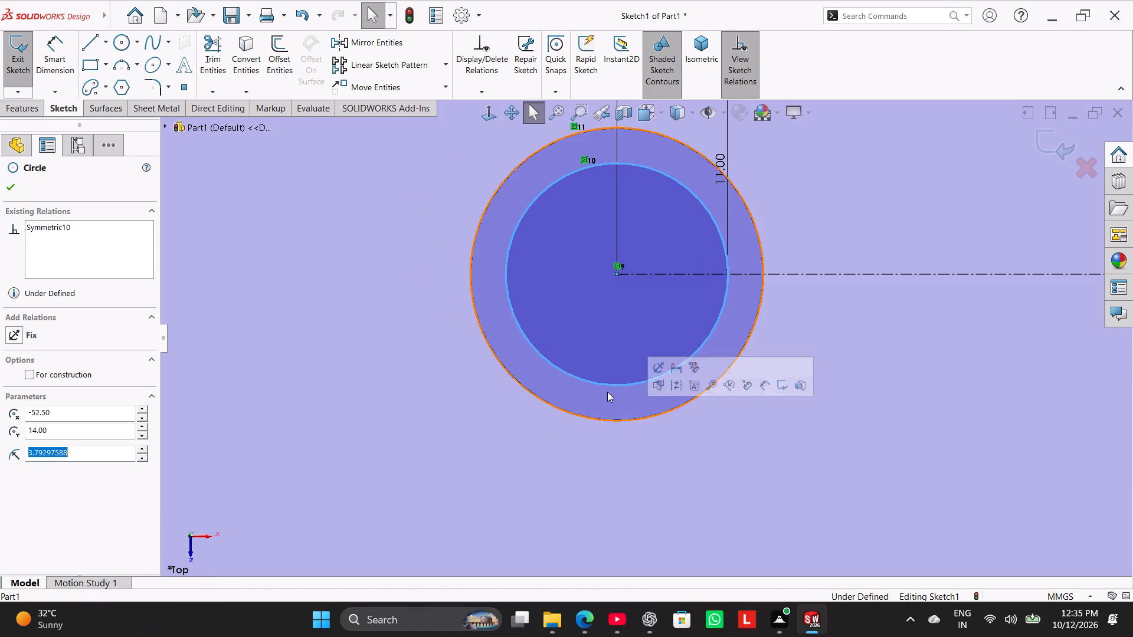
# Delete the smaller inner circle from both the left and the right concentric pairs.
pyautogui.scroll(3, 594, 373)
pyautogui.rightClick(646, 362)
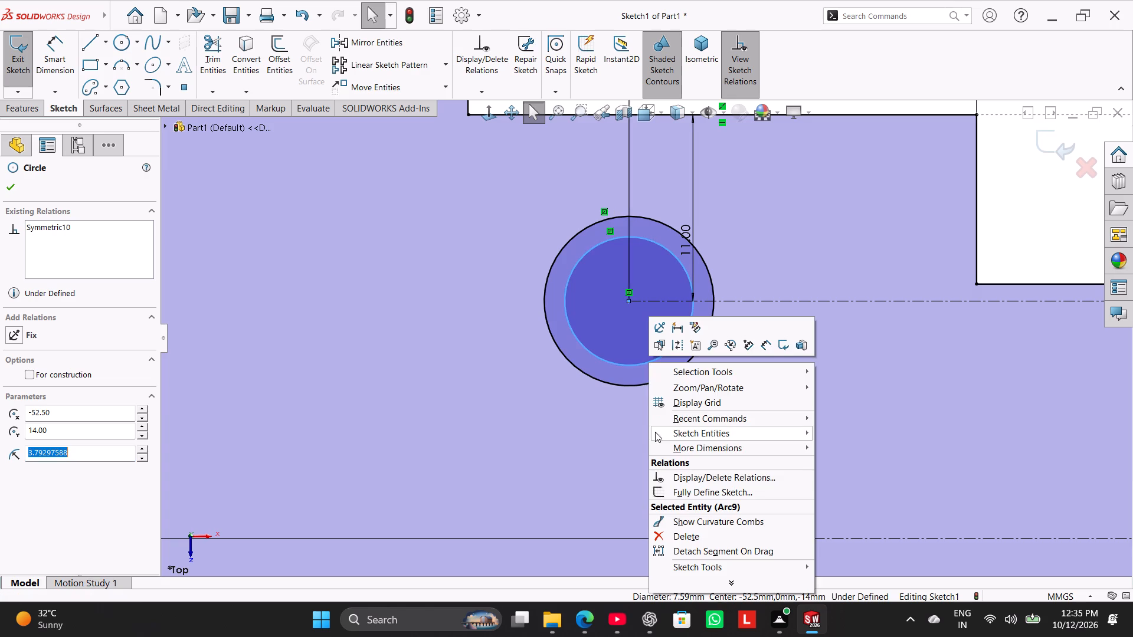
pyautogui.click(684, 540)
pyautogui.scroll(7, 803, 410)
pyautogui.scroll(-2, 1041, 356)
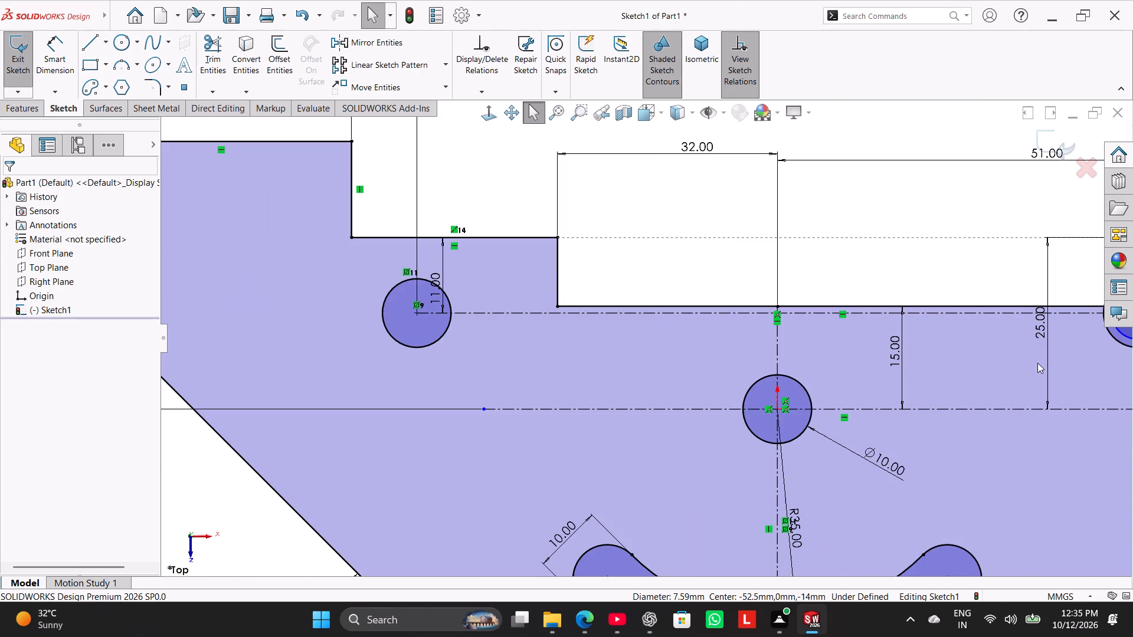
pyautogui.scroll(2, 865, 396)
pyautogui.scroll(-4, 879, 382)
pyautogui.scroll(2, 938, 318)
pyautogui.rightClick(969, 279)
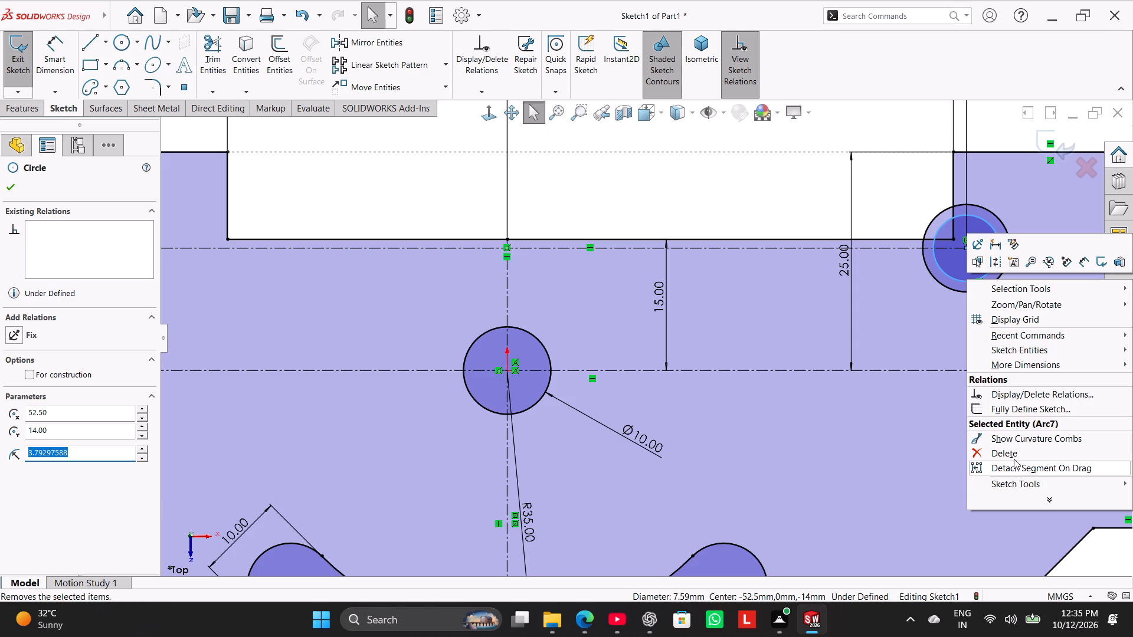
pyautogui.click(1012, 453)
pyautogui.scroll(5, 836, 417)
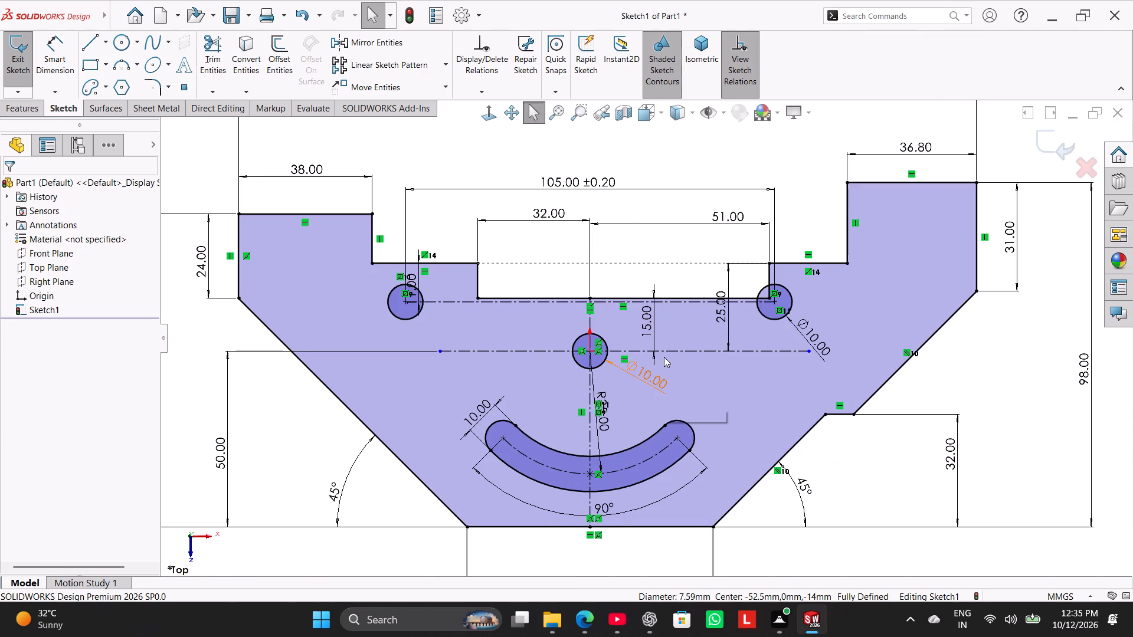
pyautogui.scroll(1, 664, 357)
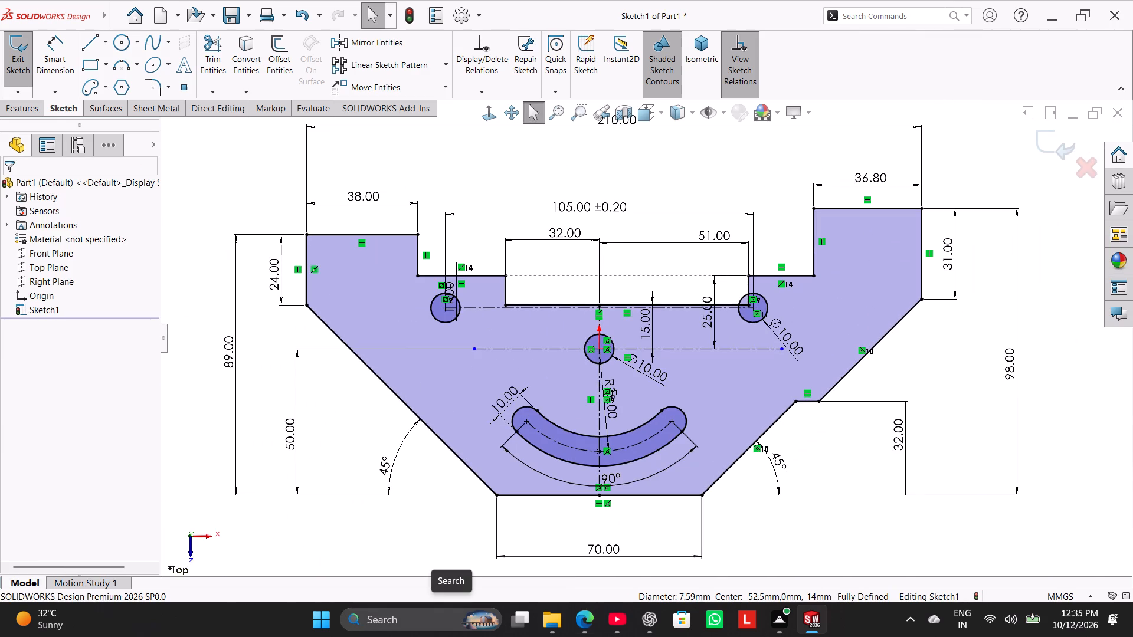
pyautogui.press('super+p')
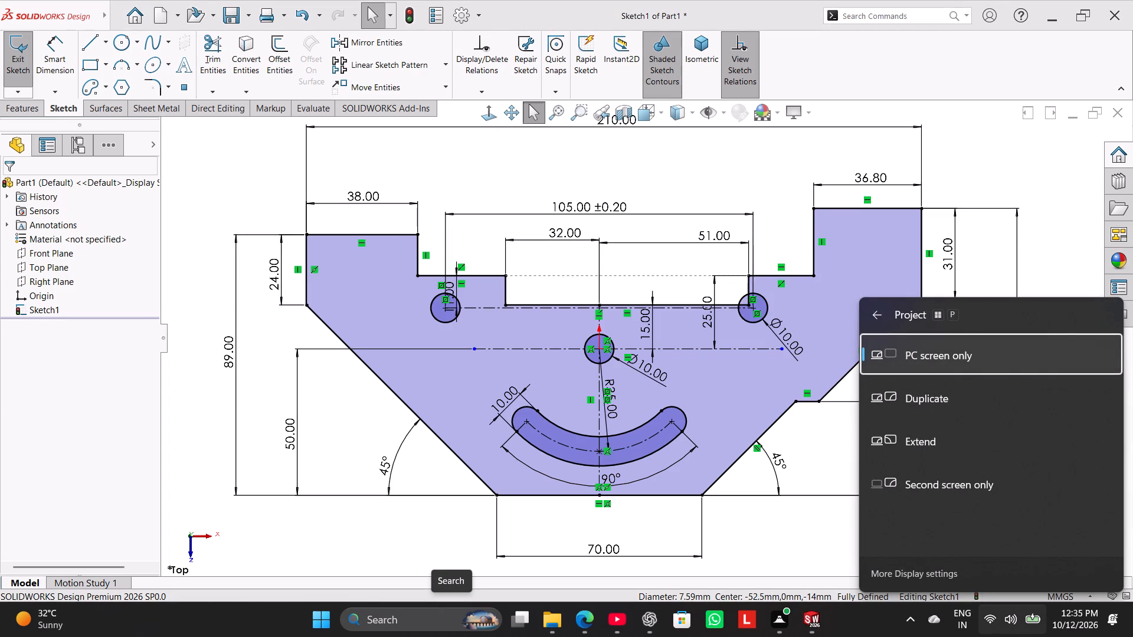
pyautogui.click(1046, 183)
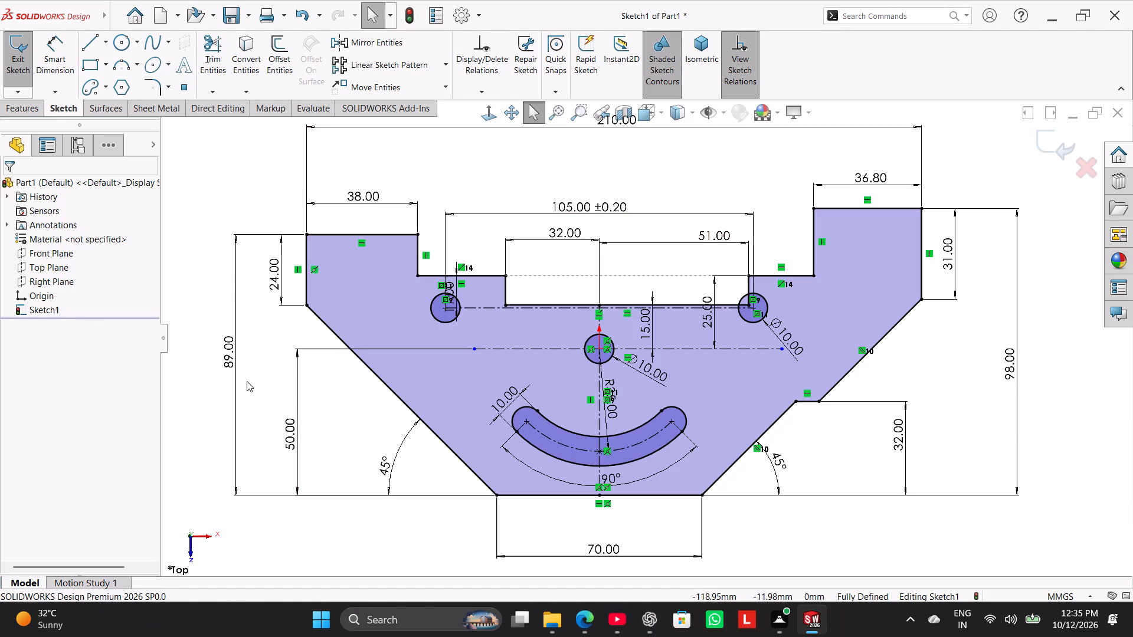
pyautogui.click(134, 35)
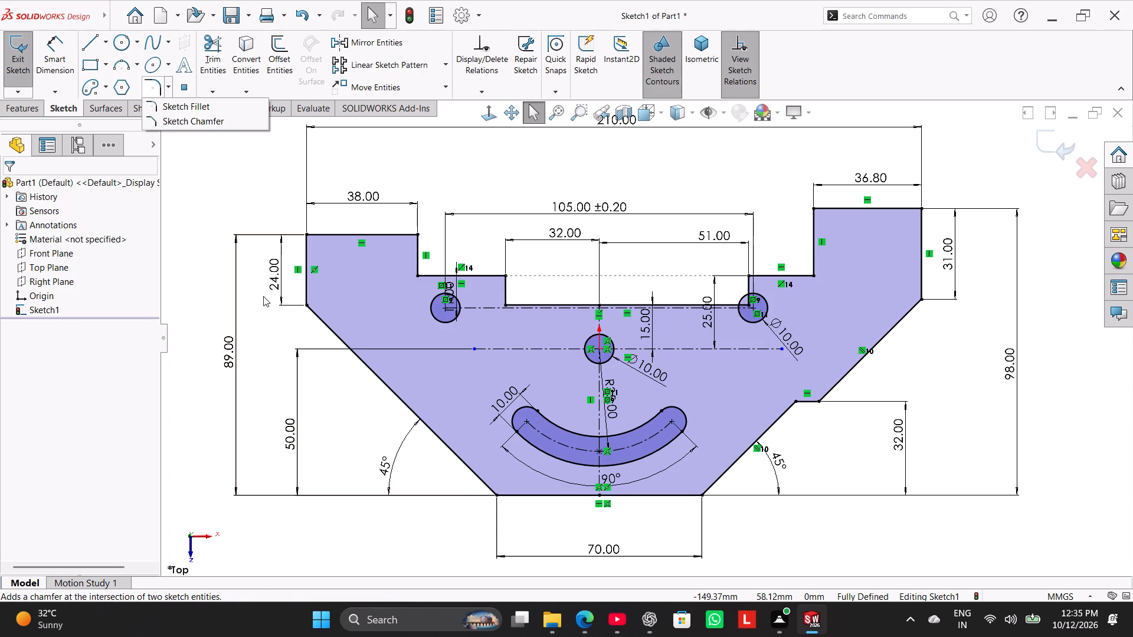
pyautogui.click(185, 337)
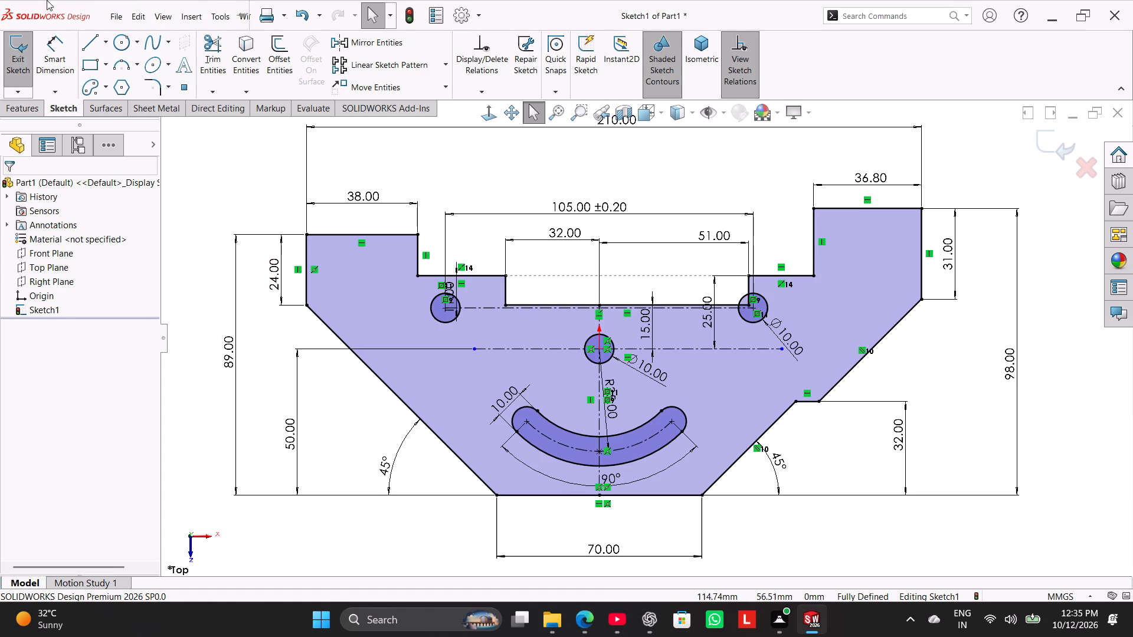
# Exit the plate profile sketch and switch to the isometric view.
pyautogui.click(9, 67)
pyautogui.moveTo(266, 361); pyautogui.dragTo(464, 265, button='right')
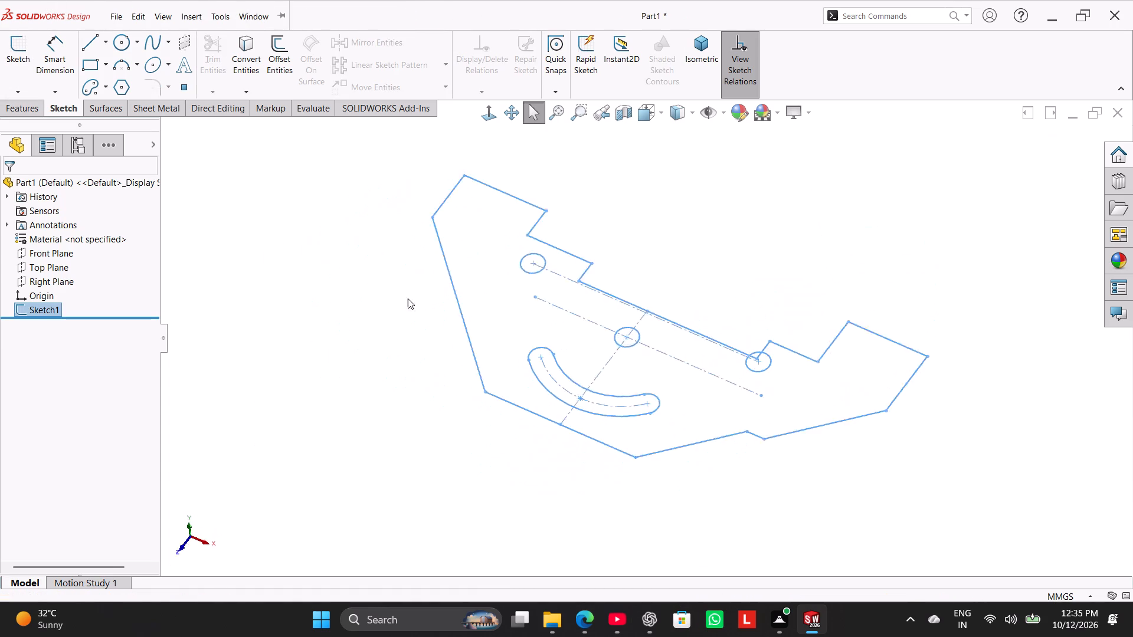
pyautogui.click(359, 312)
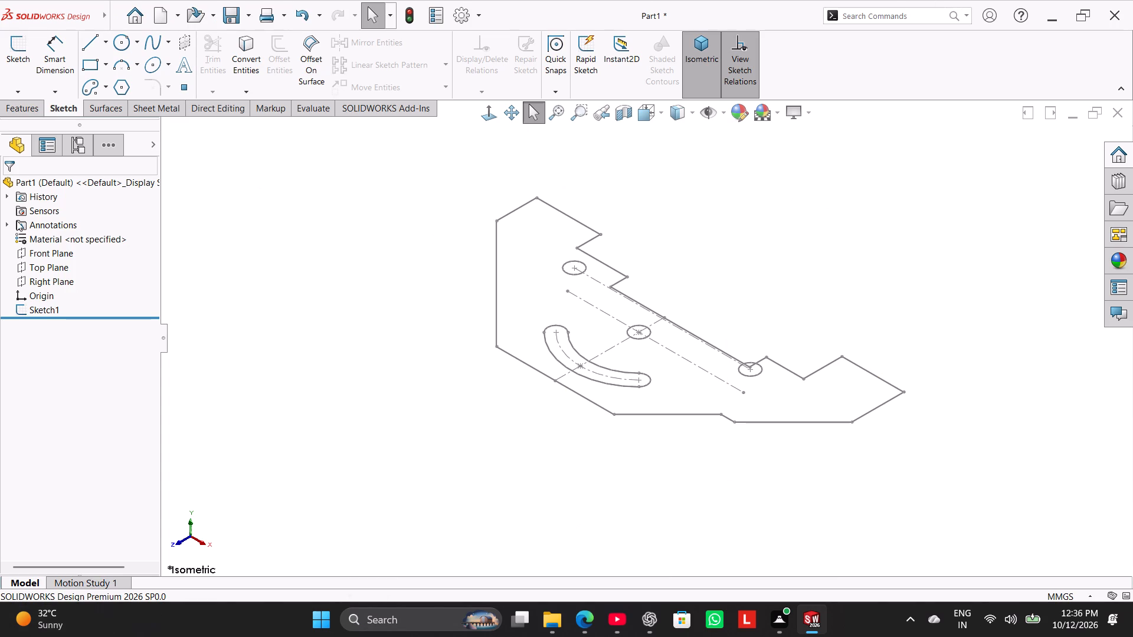
# Extrude the plate region around the three holes and the arc slot as a Blind boss 15 mm deep.
pyautogui.click(21, 104)
pyautogui.click(16, 72)
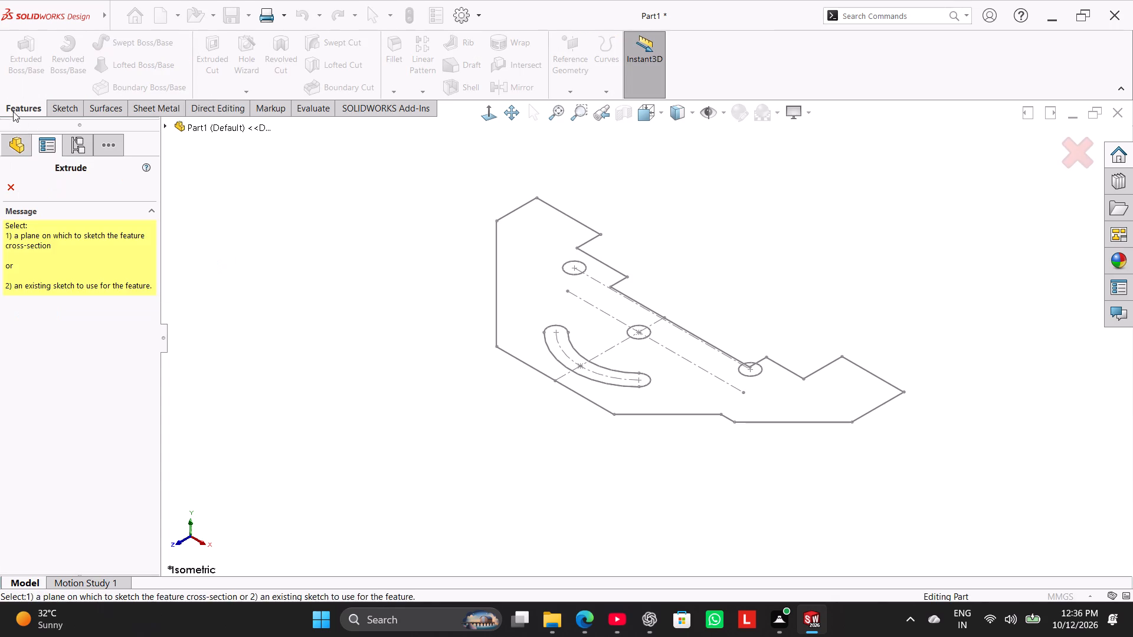
pyautogui.click(496, 224)
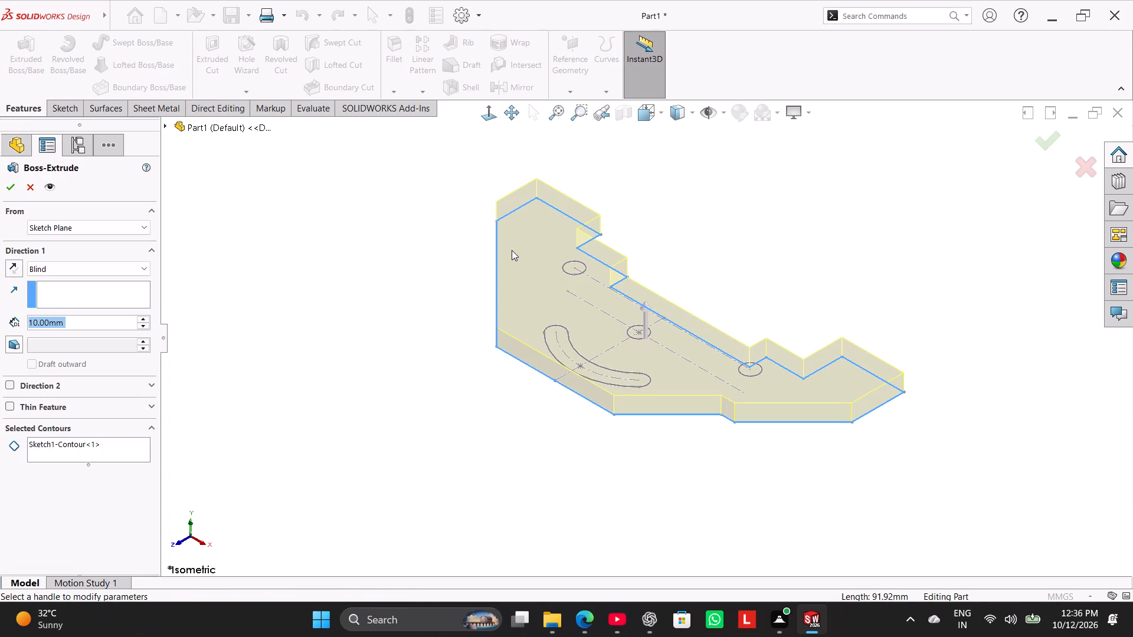
pyautogui.moveTo(336, 292); pyautogui.dragTo(319, 369, button='middle')
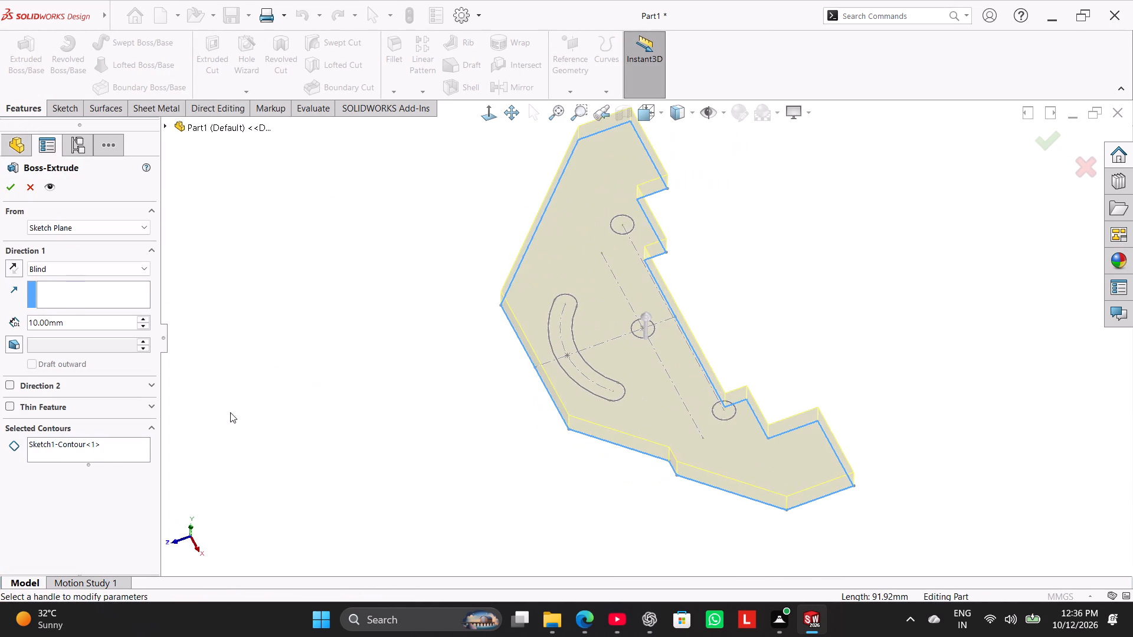
pyautogui.rightClick(91, 455)
pyautogui.click(119, 465)
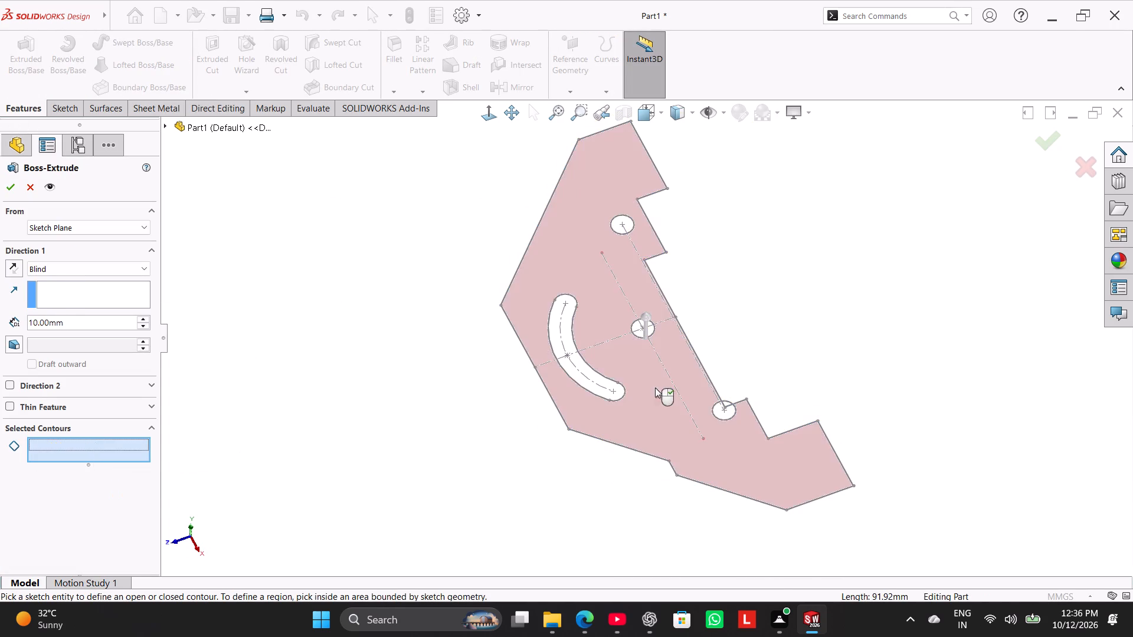
pyautogui.click(659, 434)
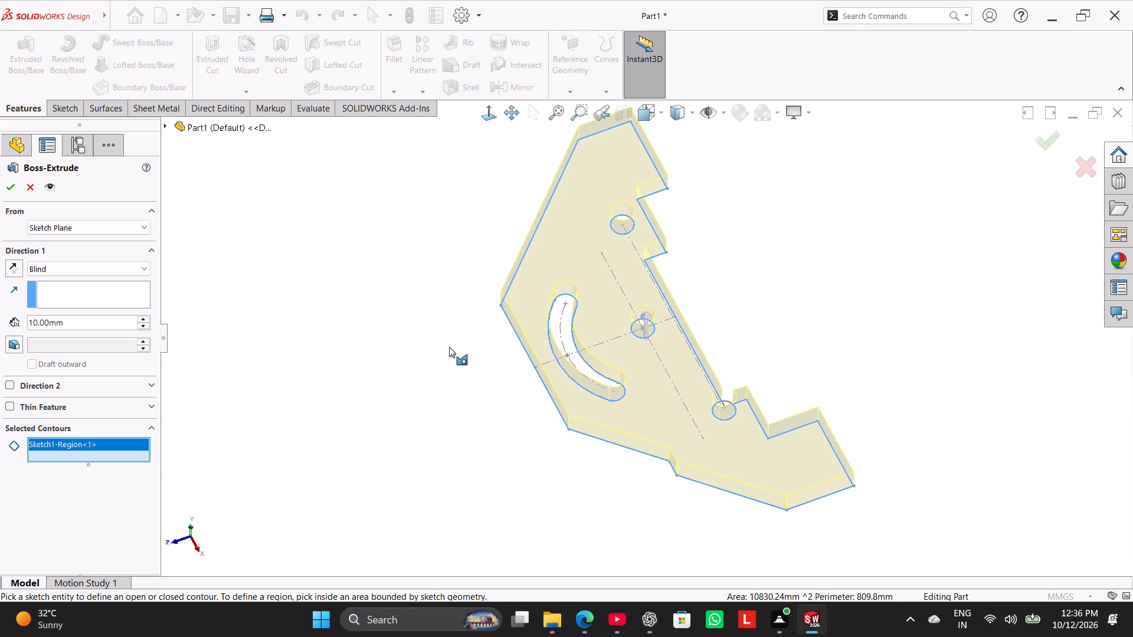
pyautogui.click(130, 265)
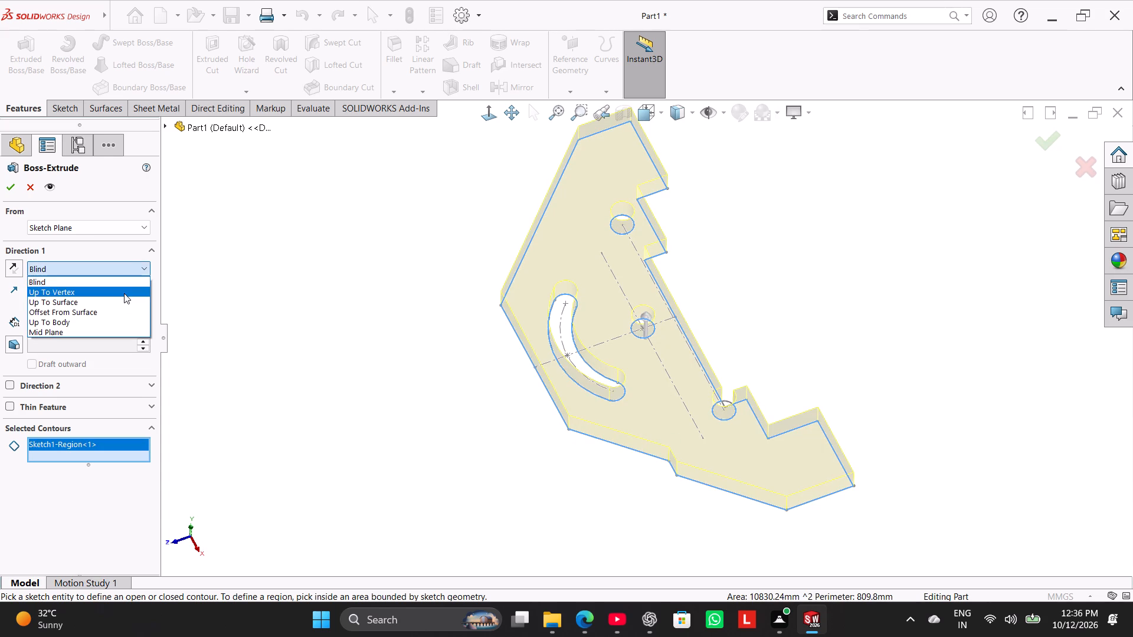
pyautogui.click(125, 275)
pyautogui.doubleClick(120, 321)
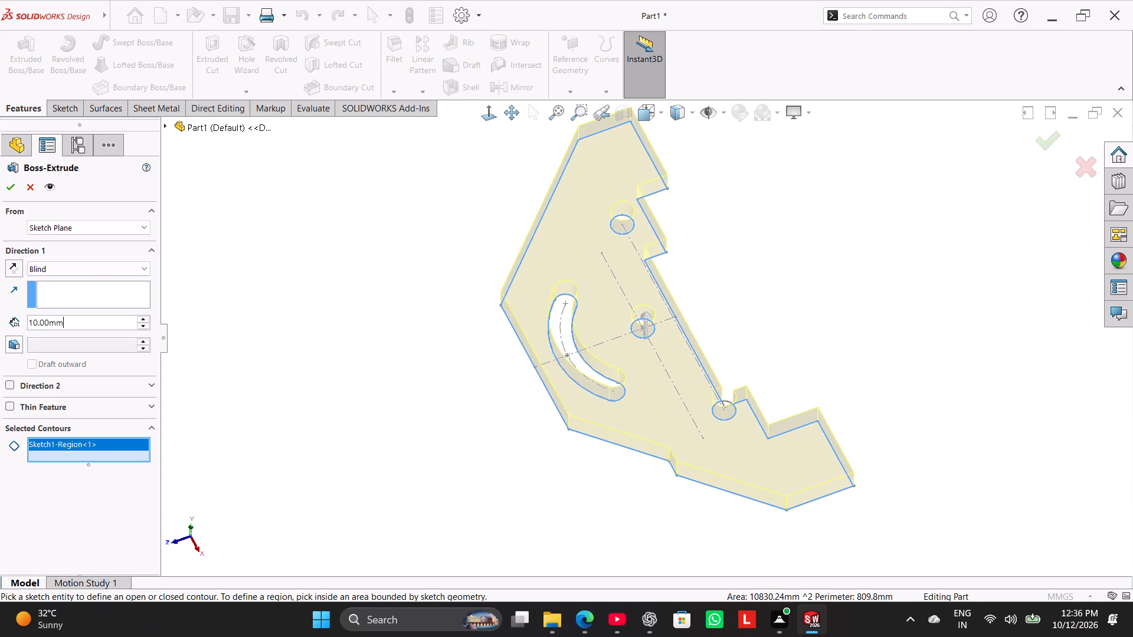
pyautogui.press('1')
pyautogui.press('5')
pyautogui.press('Return')
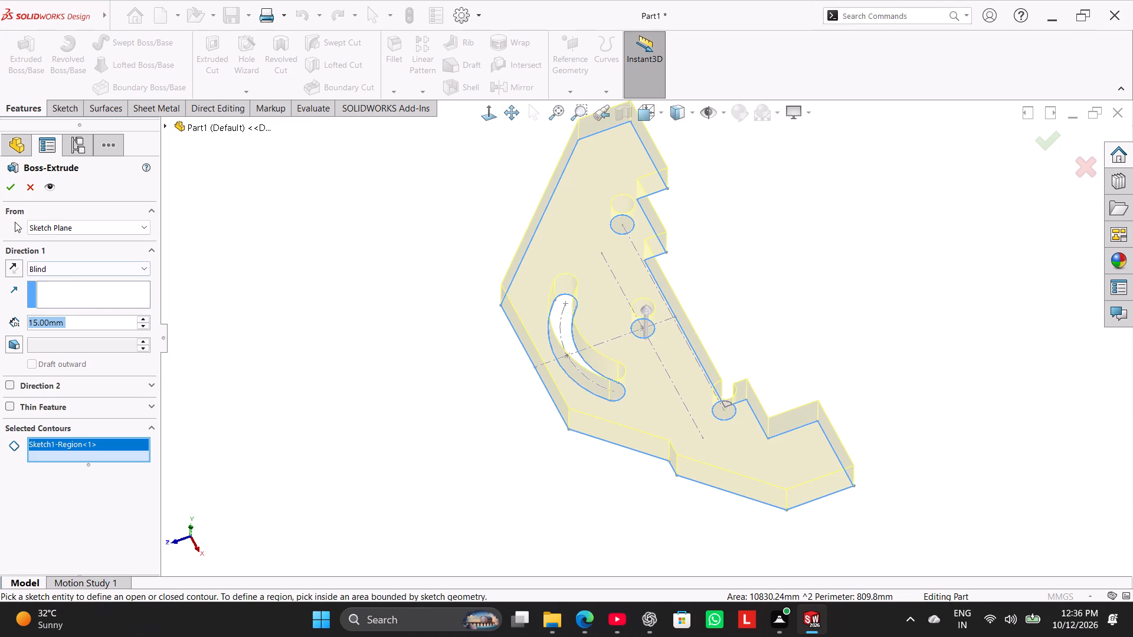
pyautogui.click(11, 188)
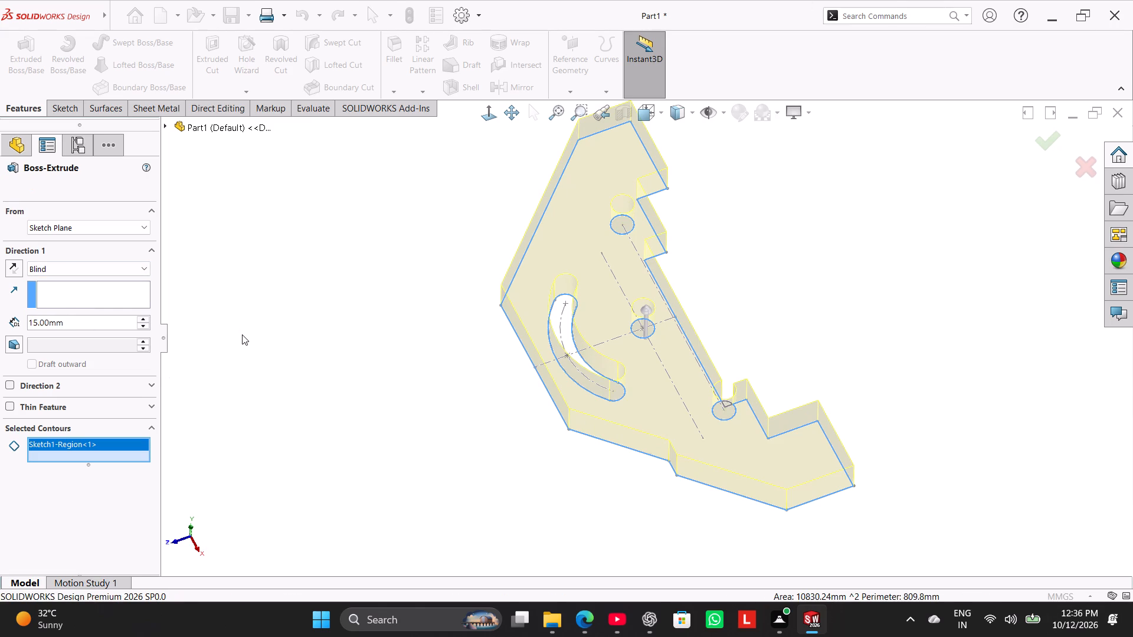
pyautogui.moveTo(391, 280); pyautogui.dragTo(509, 194, button='right')
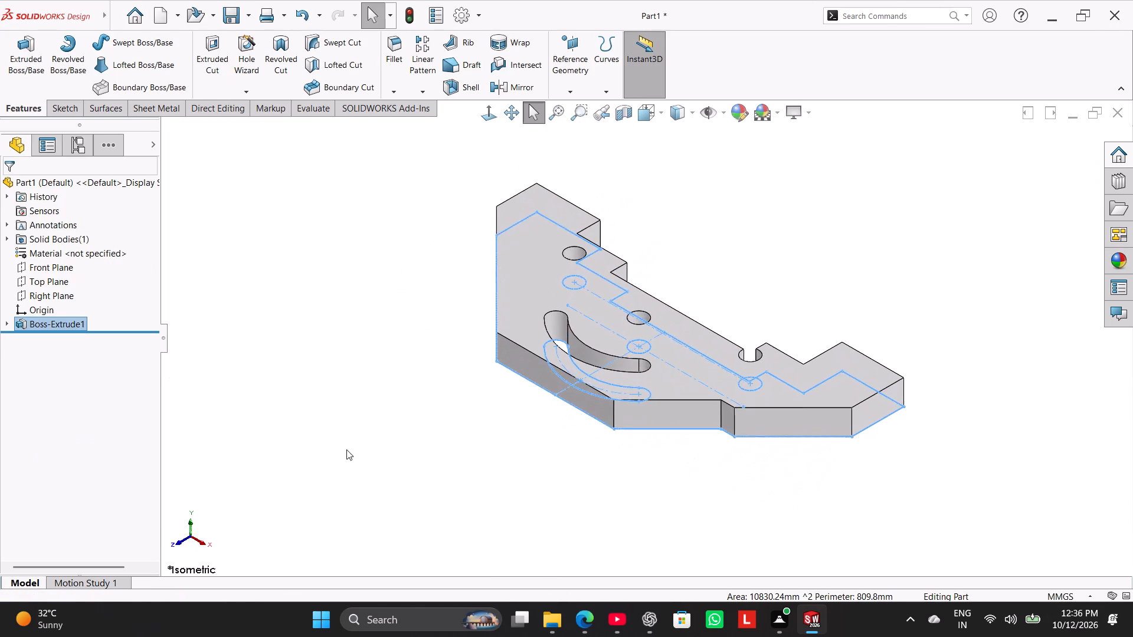
pyautogui.click(346, 449)
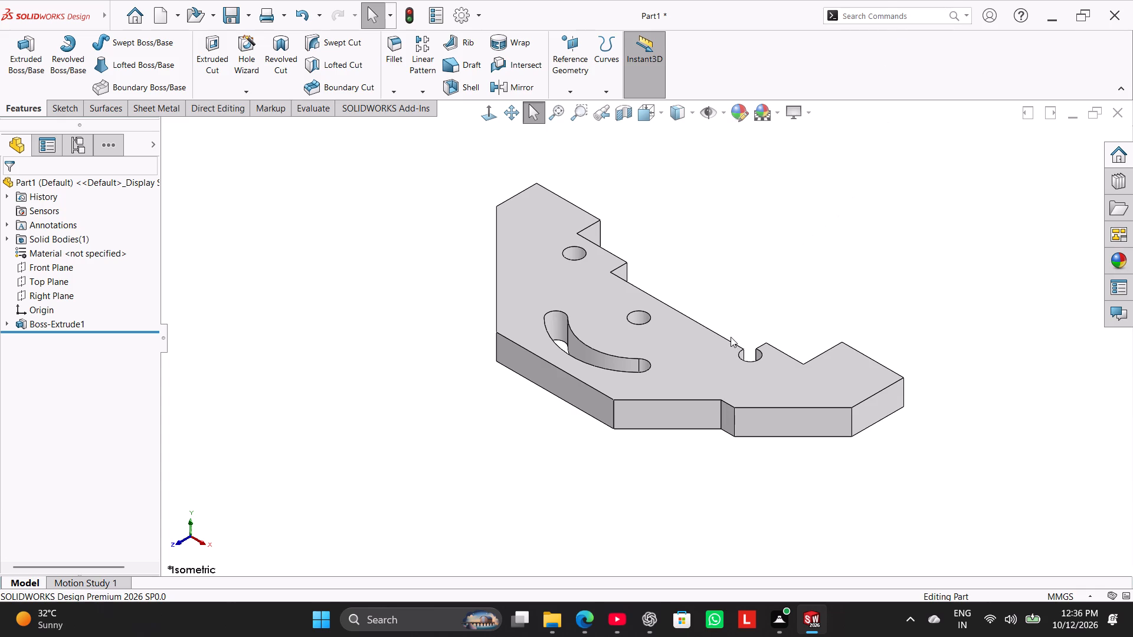
# Reopen the sketch of the extruded plate for editing.
pyautogui.moveTo(796, 272); pyautogui.dragTo(805, 422, button='middle')
pyautogui.rightClick(704, 411)
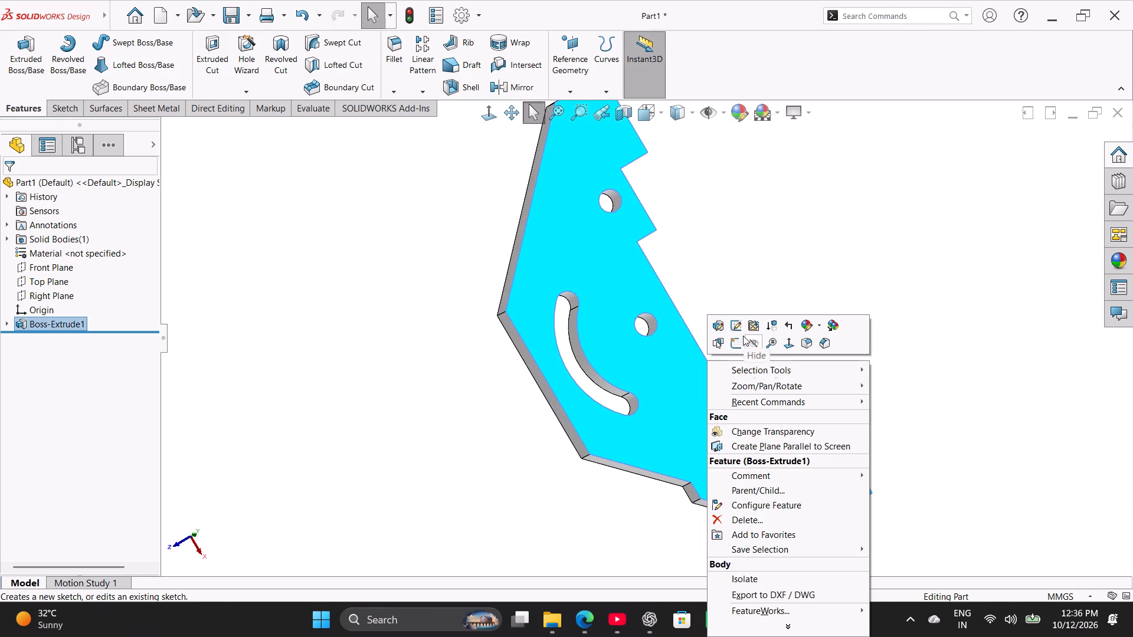
pyautogui.click(736, 327)
pyautogui.click(838, 468)
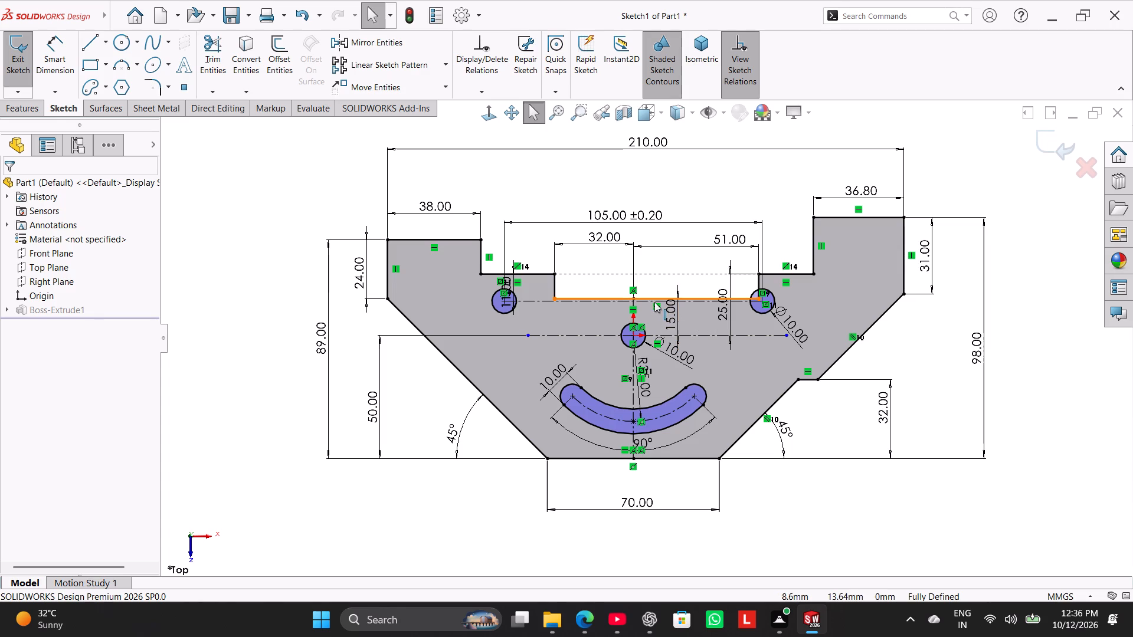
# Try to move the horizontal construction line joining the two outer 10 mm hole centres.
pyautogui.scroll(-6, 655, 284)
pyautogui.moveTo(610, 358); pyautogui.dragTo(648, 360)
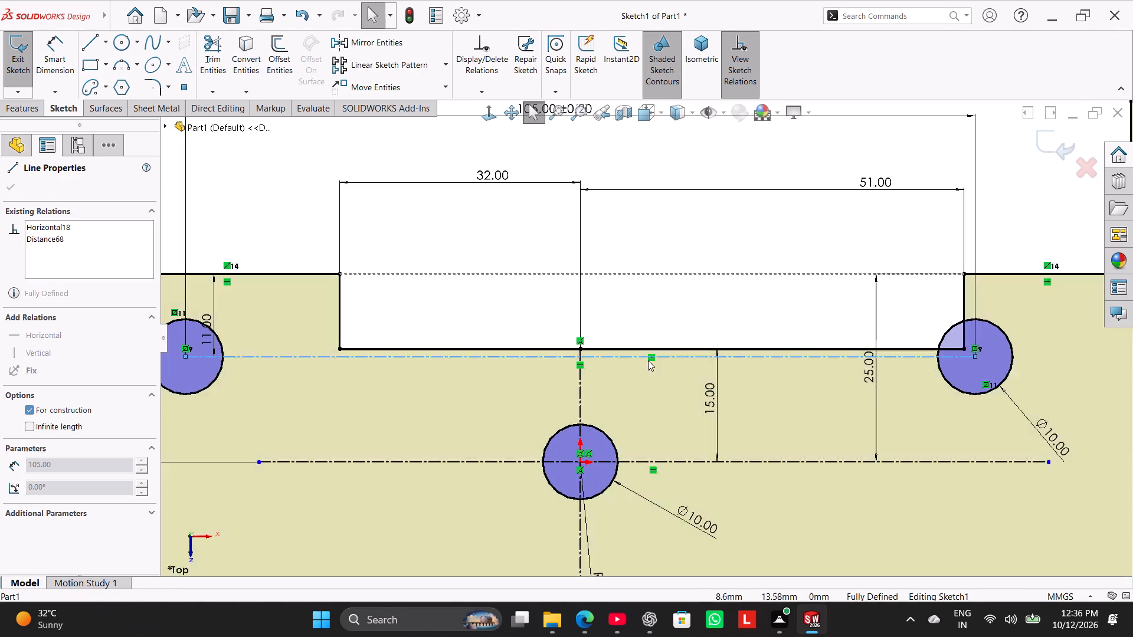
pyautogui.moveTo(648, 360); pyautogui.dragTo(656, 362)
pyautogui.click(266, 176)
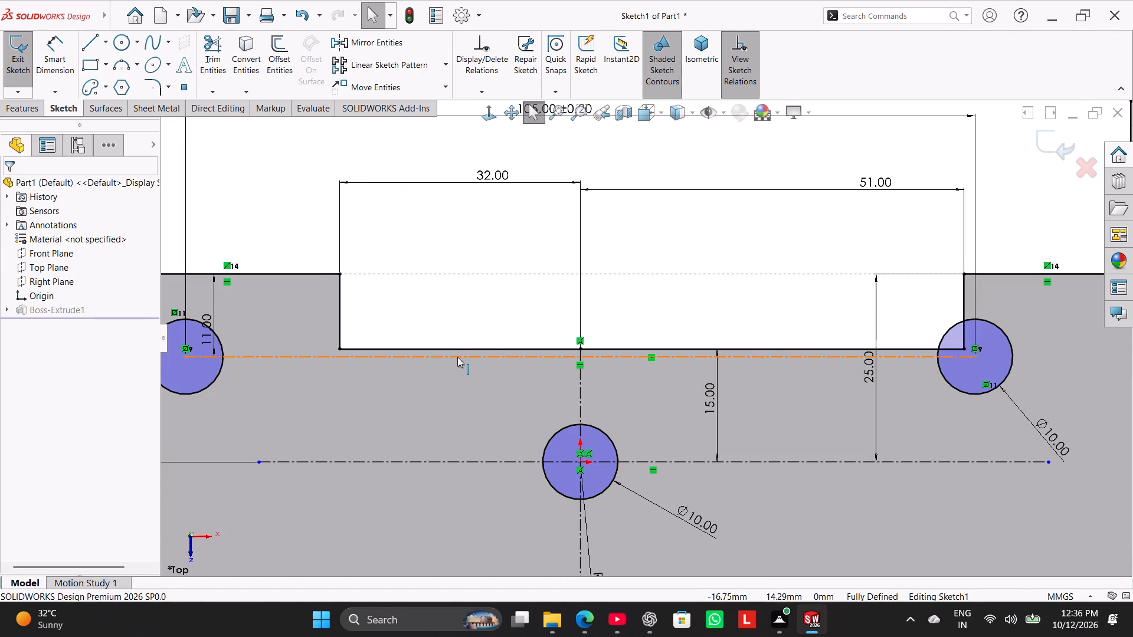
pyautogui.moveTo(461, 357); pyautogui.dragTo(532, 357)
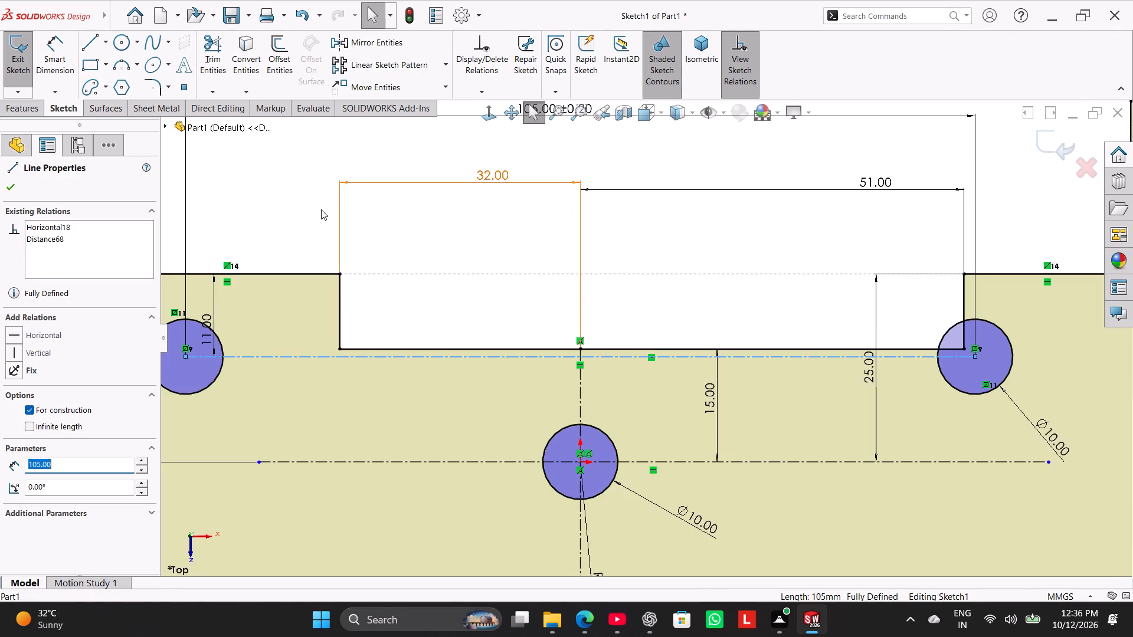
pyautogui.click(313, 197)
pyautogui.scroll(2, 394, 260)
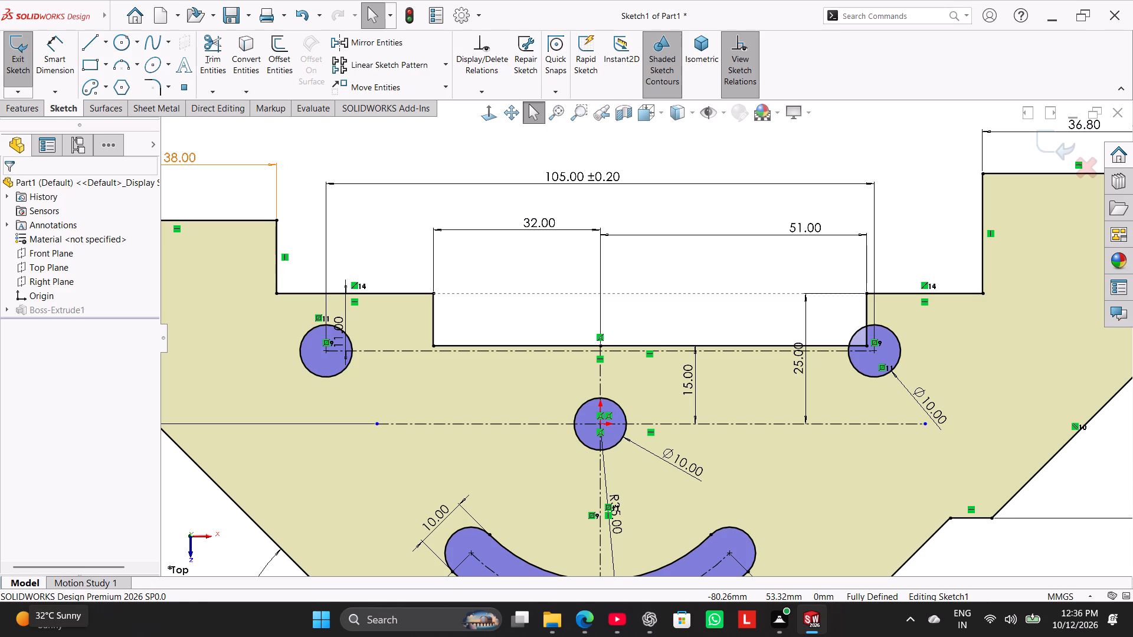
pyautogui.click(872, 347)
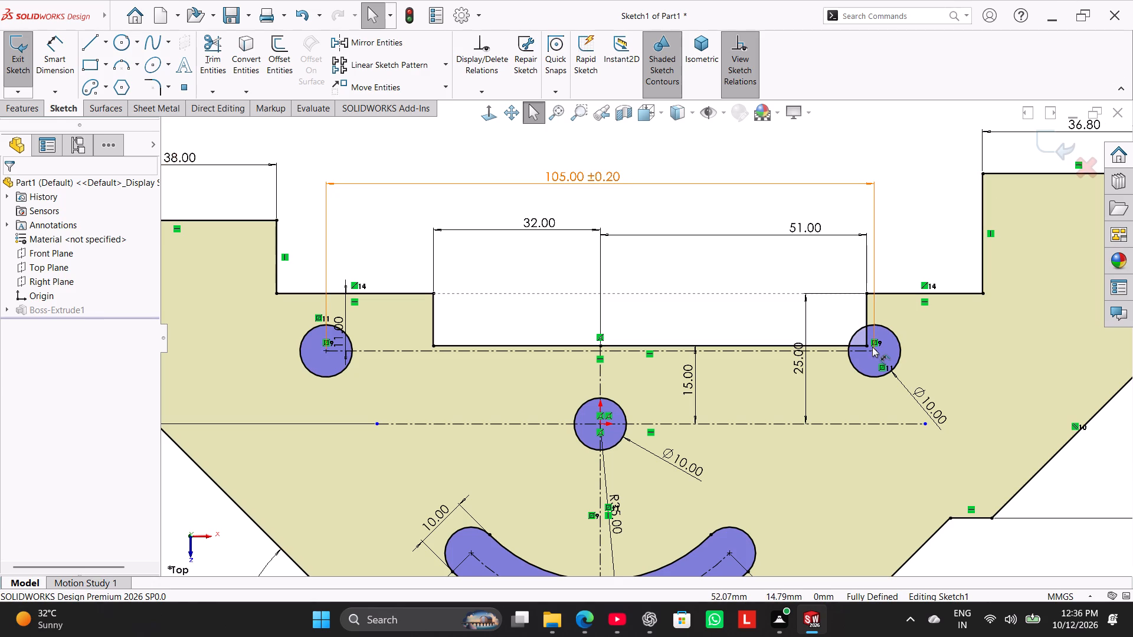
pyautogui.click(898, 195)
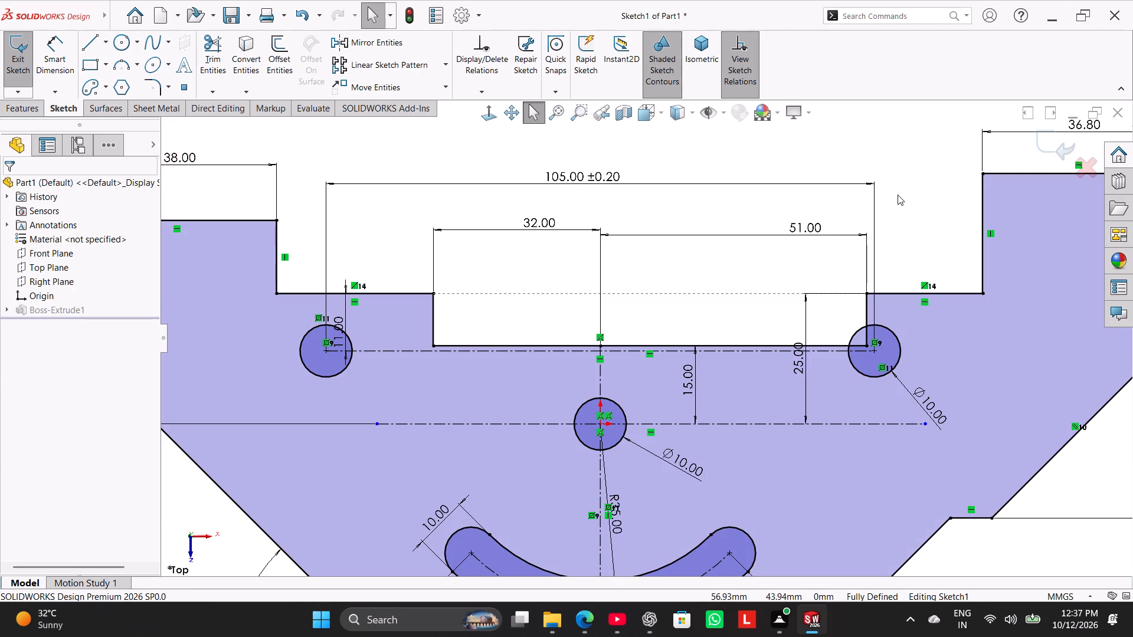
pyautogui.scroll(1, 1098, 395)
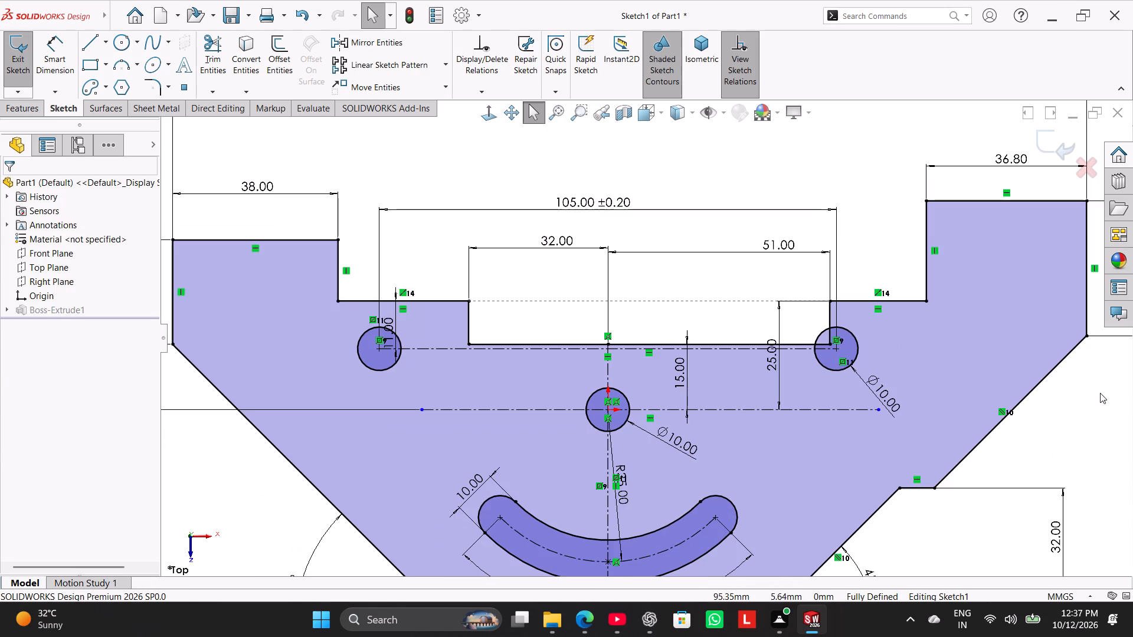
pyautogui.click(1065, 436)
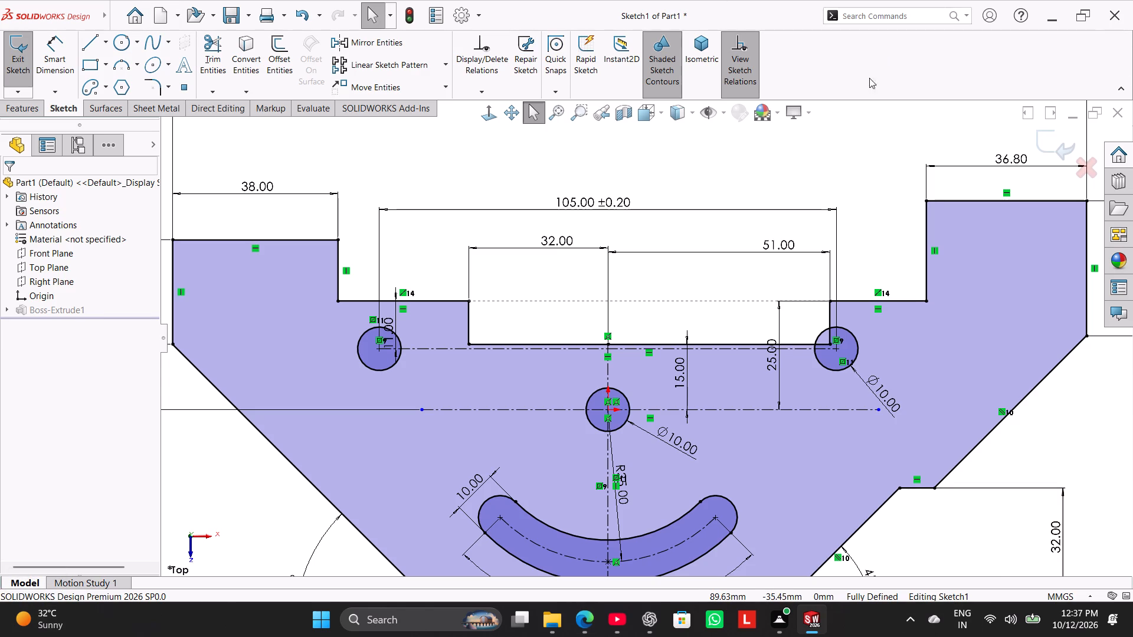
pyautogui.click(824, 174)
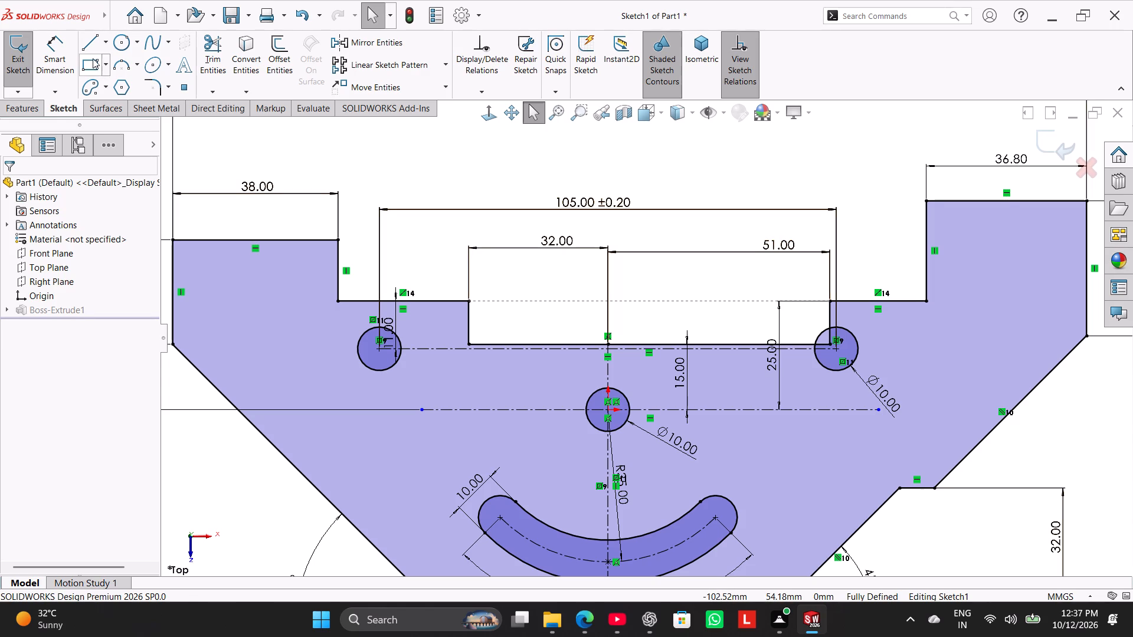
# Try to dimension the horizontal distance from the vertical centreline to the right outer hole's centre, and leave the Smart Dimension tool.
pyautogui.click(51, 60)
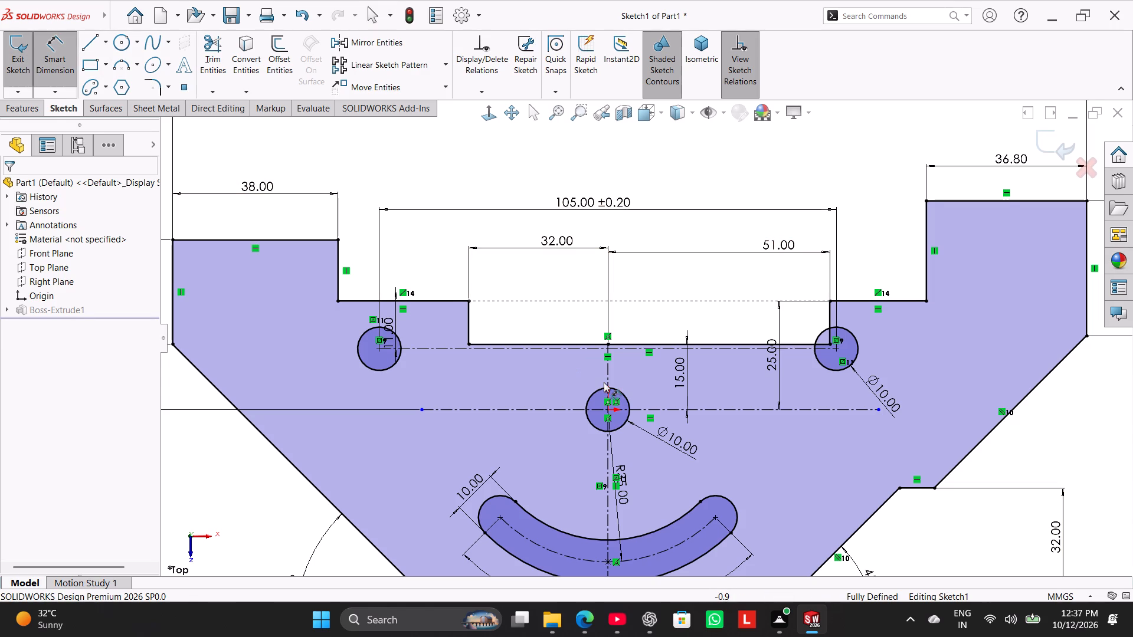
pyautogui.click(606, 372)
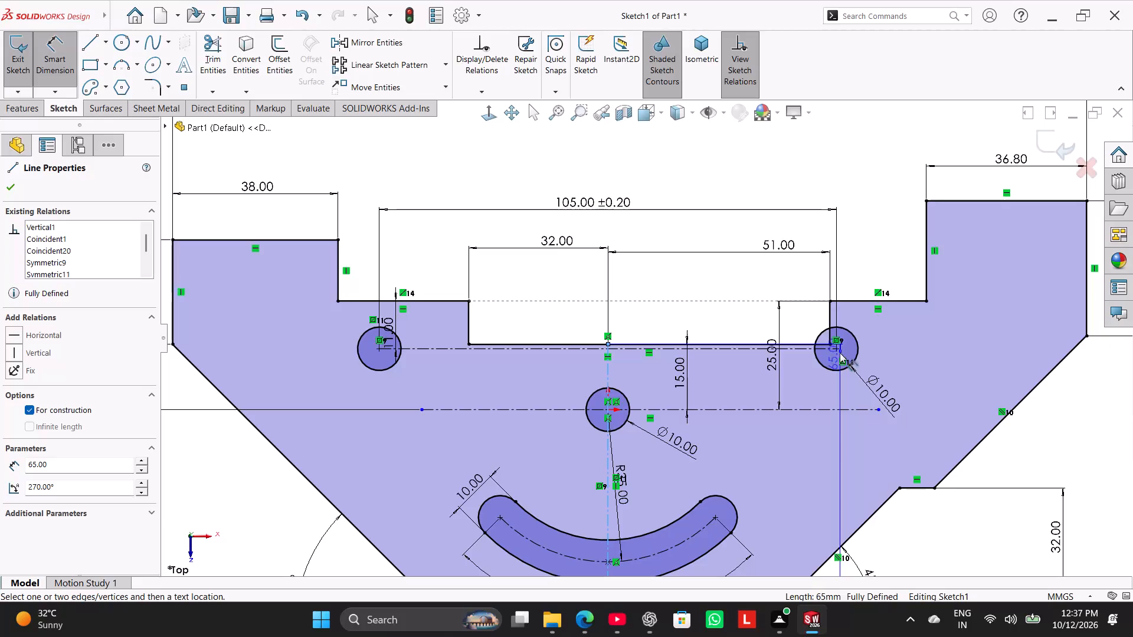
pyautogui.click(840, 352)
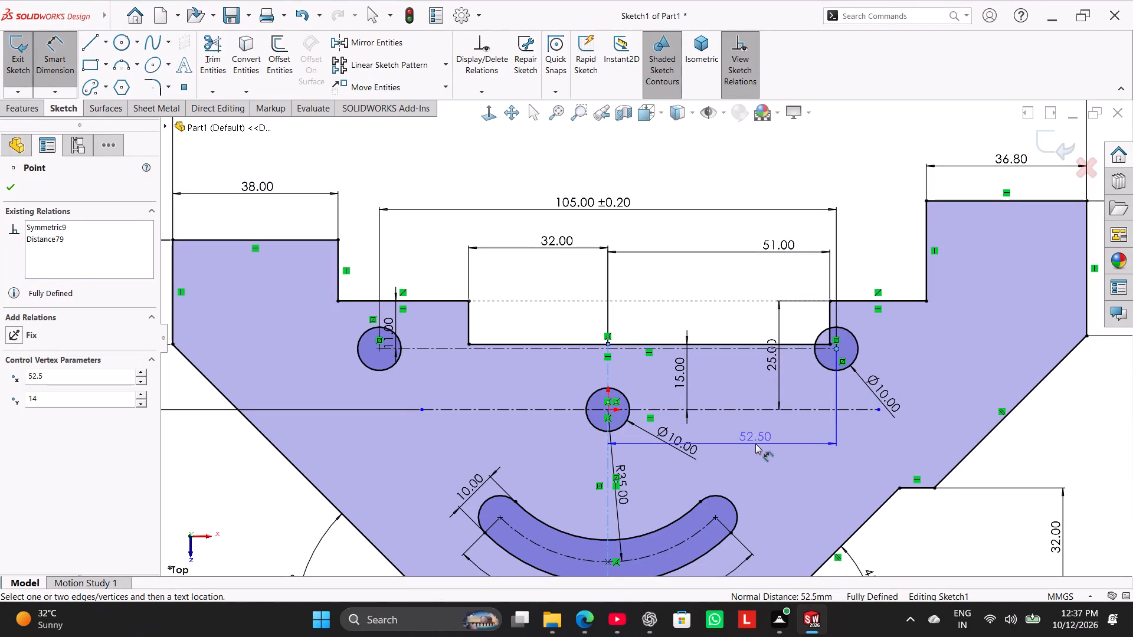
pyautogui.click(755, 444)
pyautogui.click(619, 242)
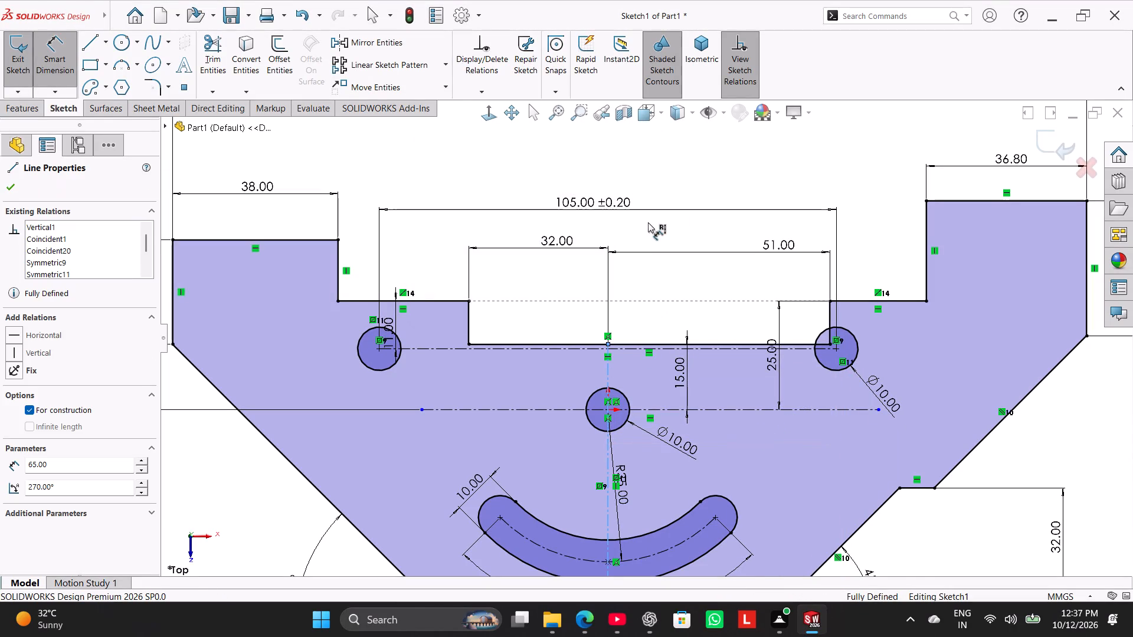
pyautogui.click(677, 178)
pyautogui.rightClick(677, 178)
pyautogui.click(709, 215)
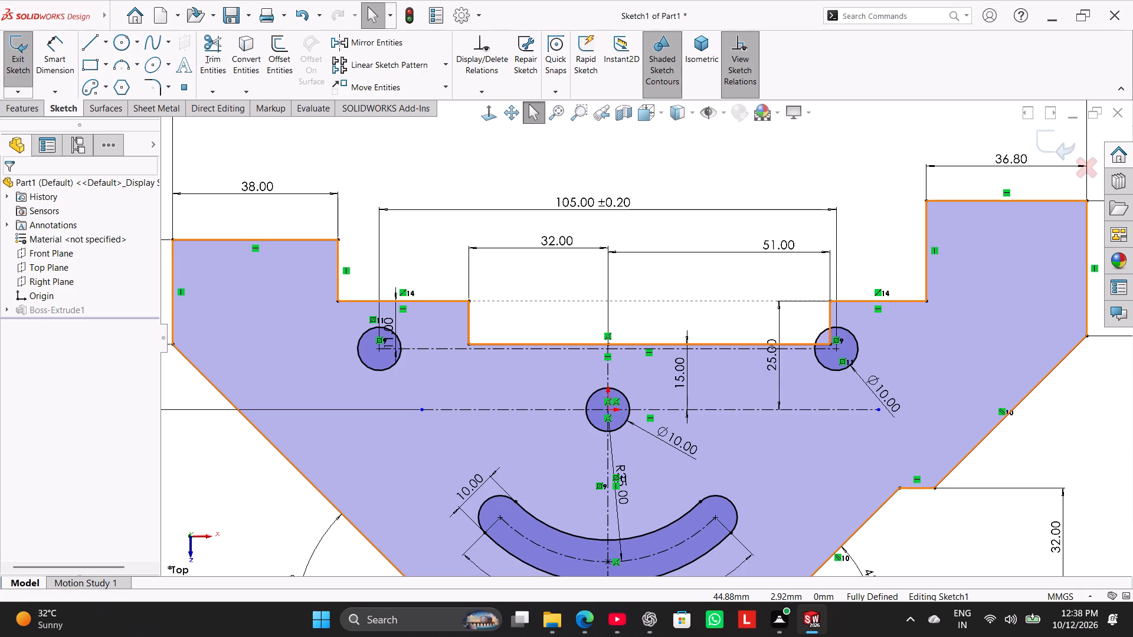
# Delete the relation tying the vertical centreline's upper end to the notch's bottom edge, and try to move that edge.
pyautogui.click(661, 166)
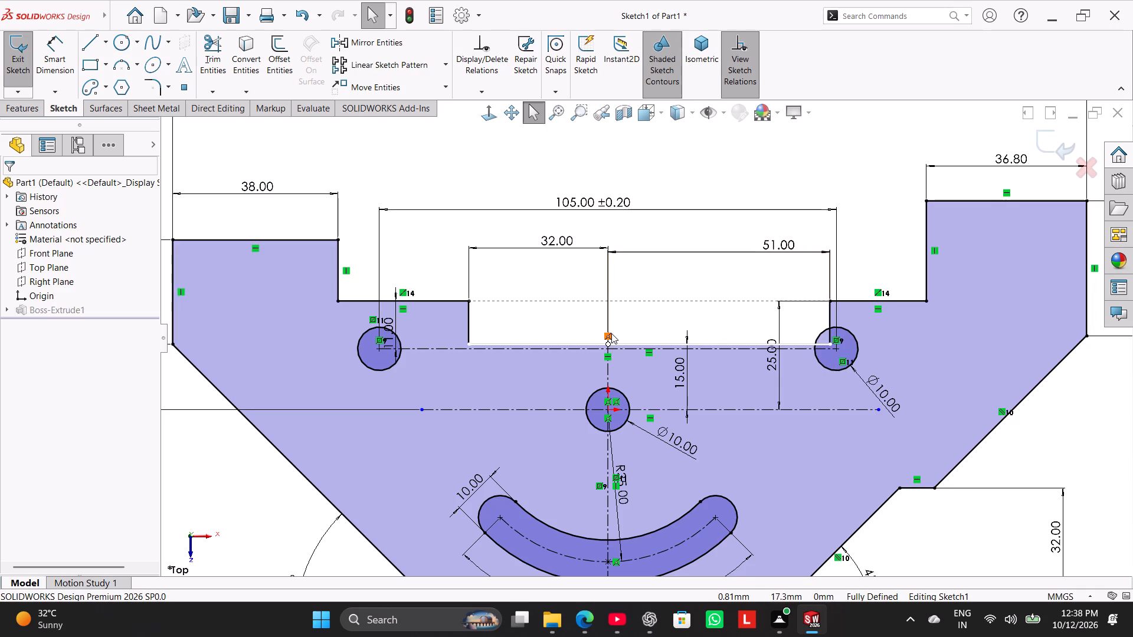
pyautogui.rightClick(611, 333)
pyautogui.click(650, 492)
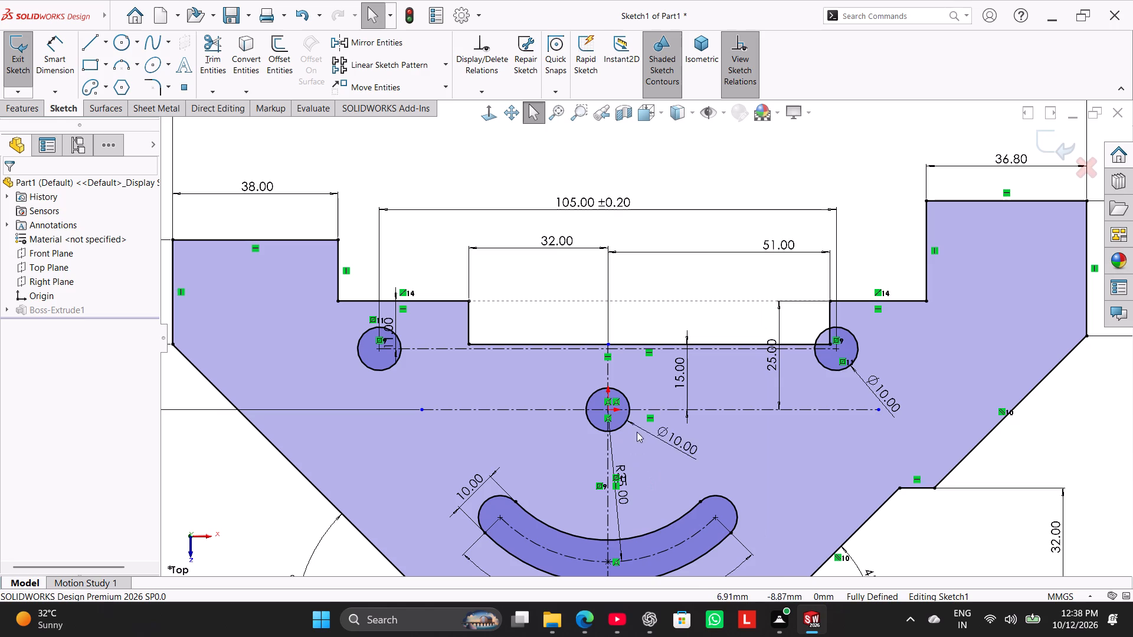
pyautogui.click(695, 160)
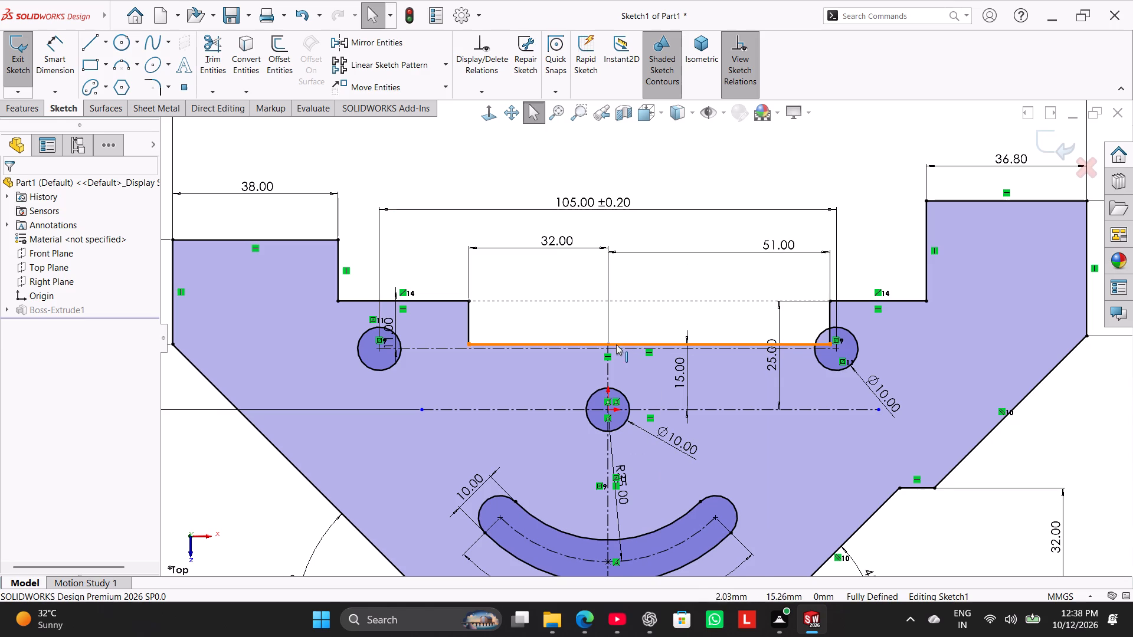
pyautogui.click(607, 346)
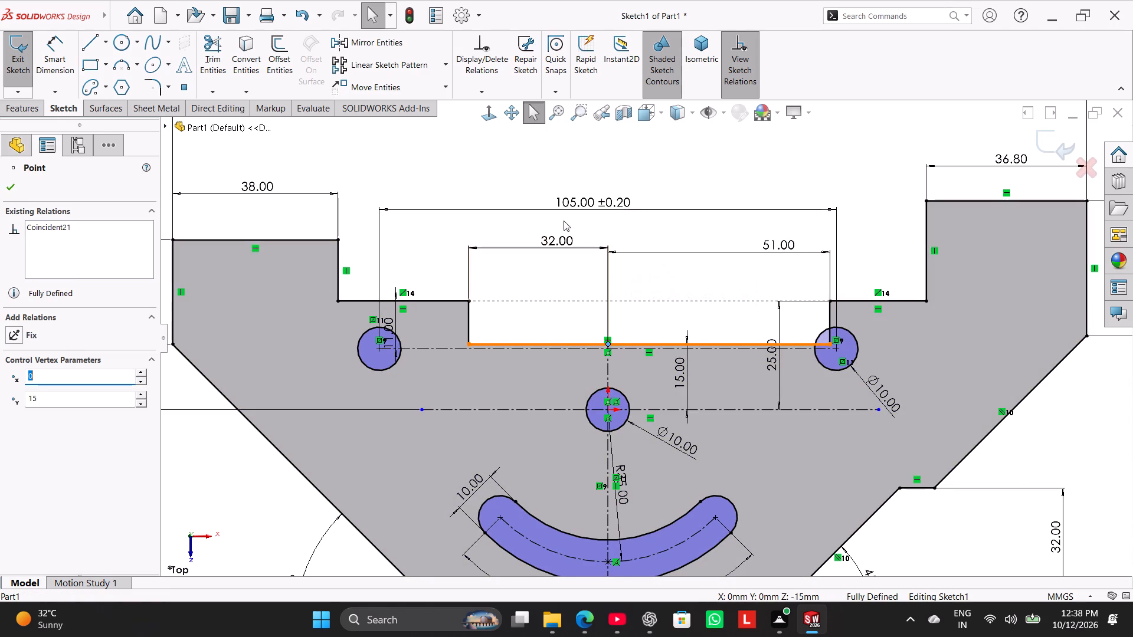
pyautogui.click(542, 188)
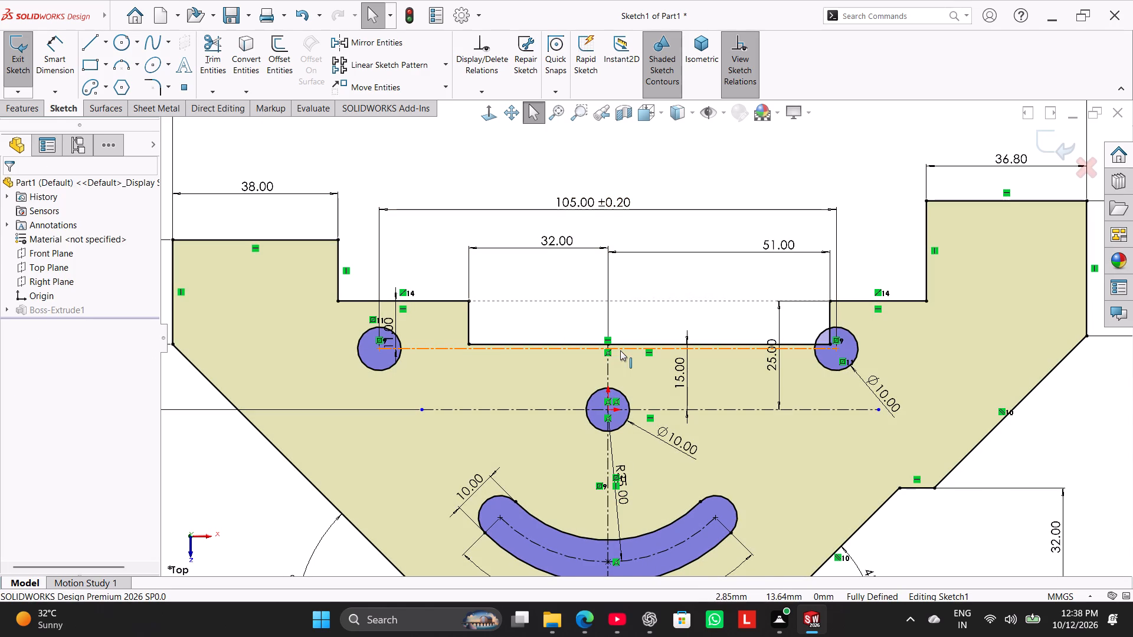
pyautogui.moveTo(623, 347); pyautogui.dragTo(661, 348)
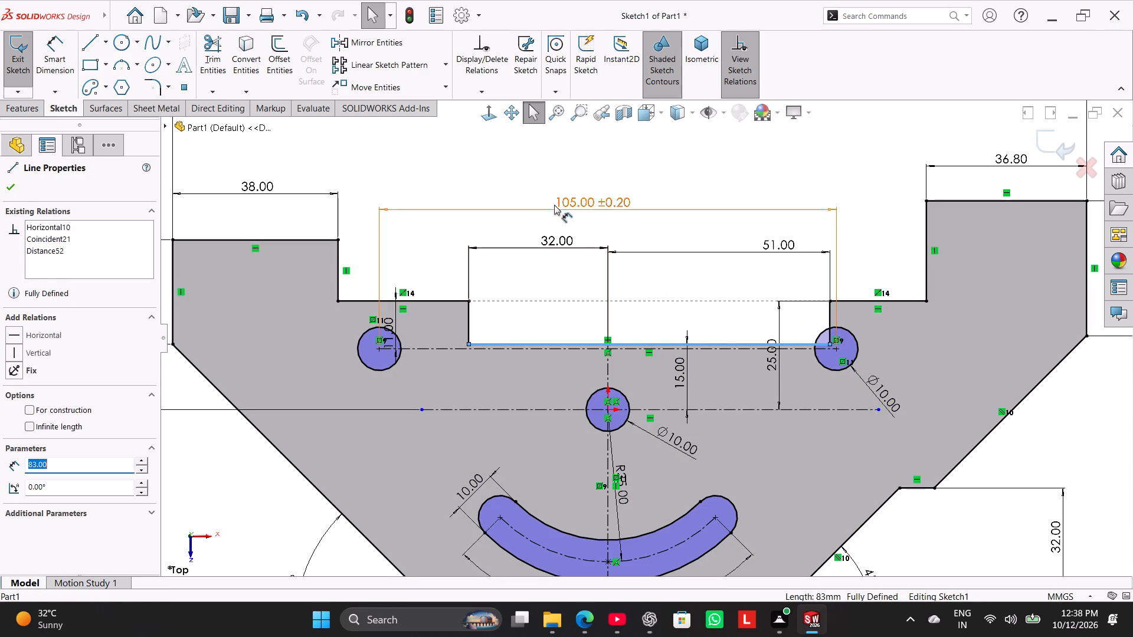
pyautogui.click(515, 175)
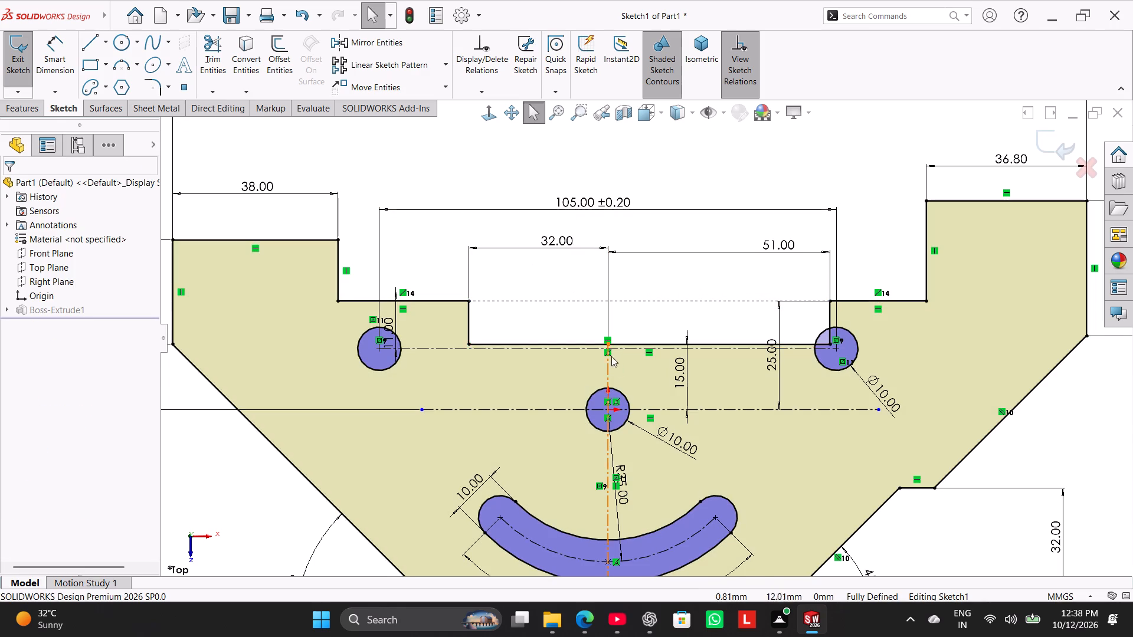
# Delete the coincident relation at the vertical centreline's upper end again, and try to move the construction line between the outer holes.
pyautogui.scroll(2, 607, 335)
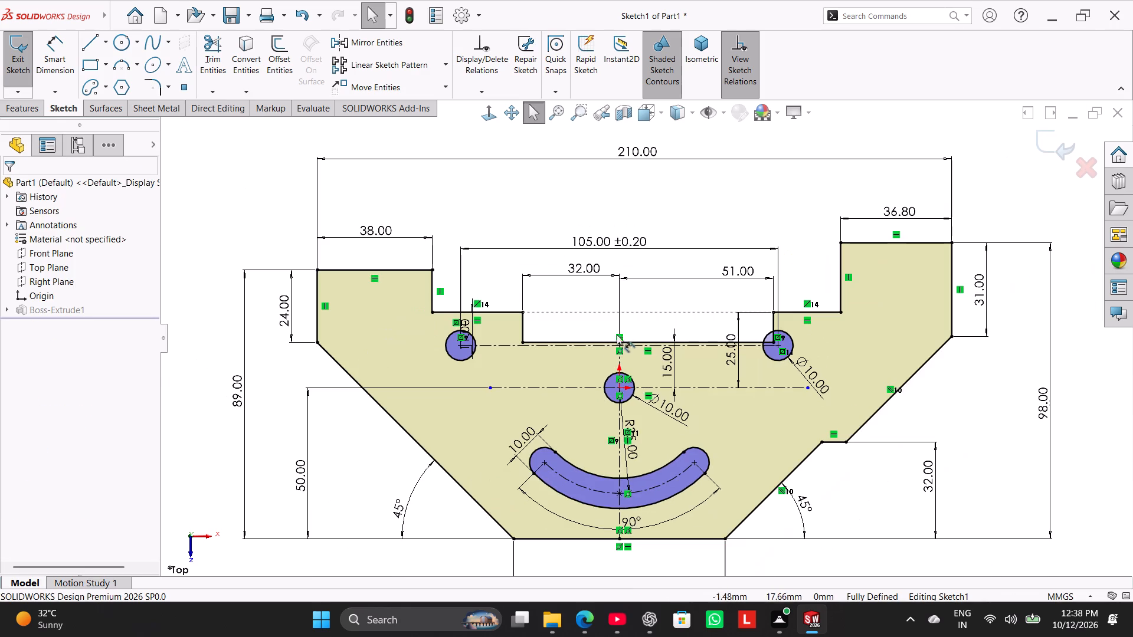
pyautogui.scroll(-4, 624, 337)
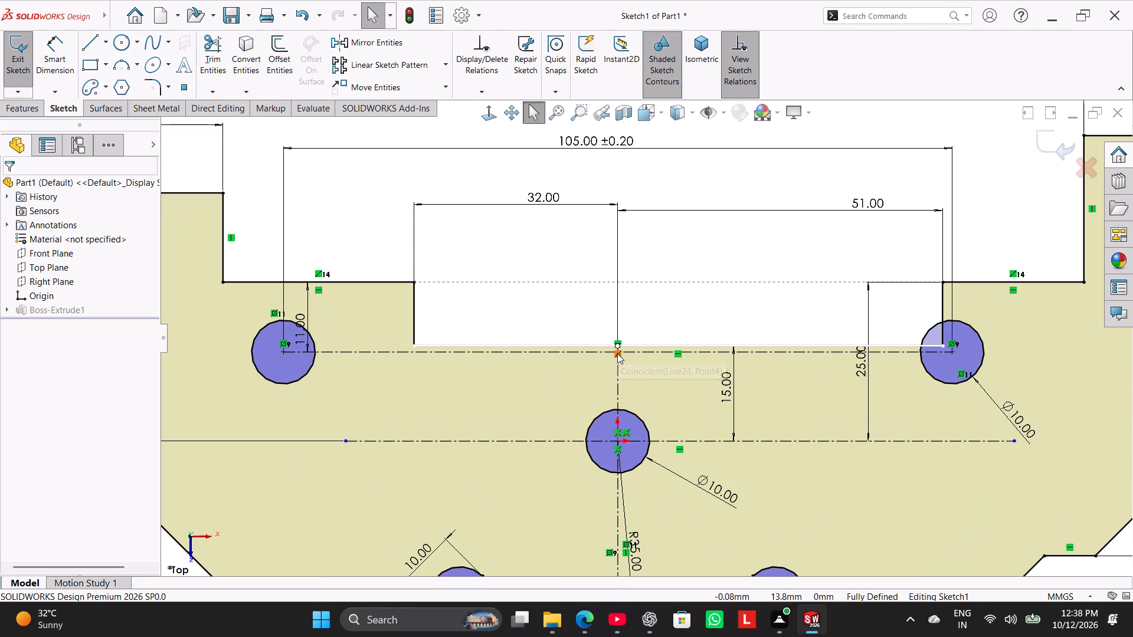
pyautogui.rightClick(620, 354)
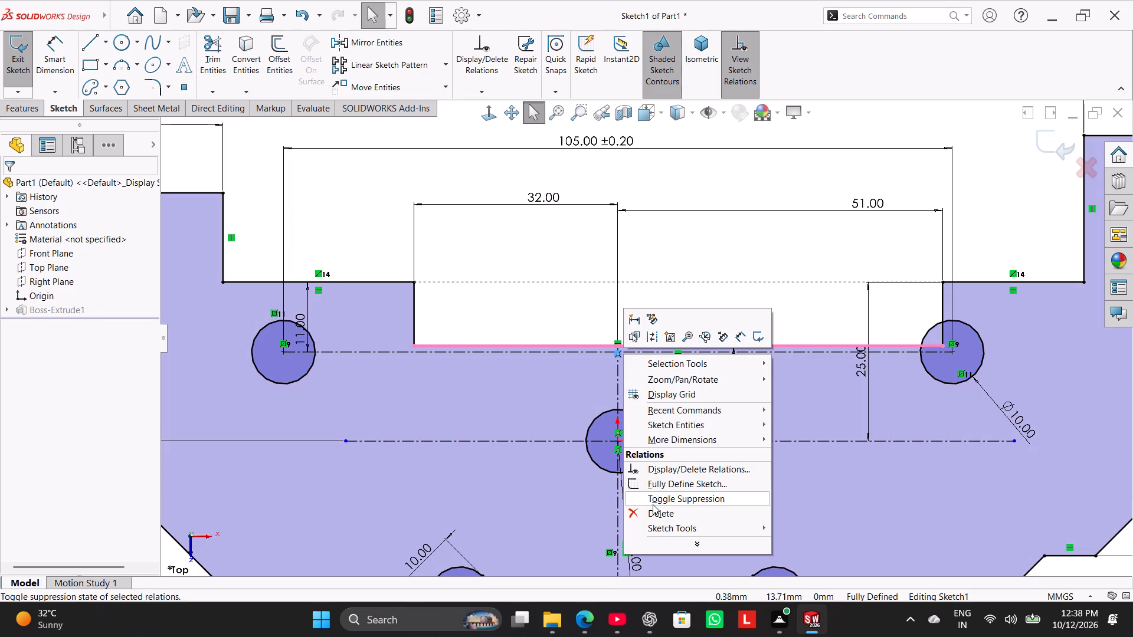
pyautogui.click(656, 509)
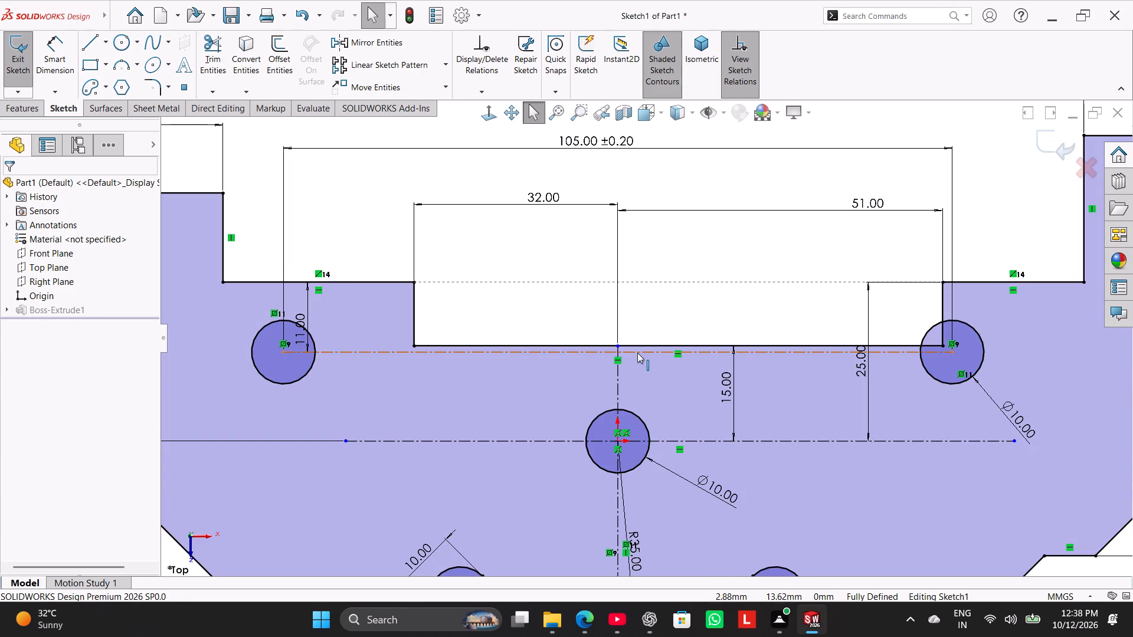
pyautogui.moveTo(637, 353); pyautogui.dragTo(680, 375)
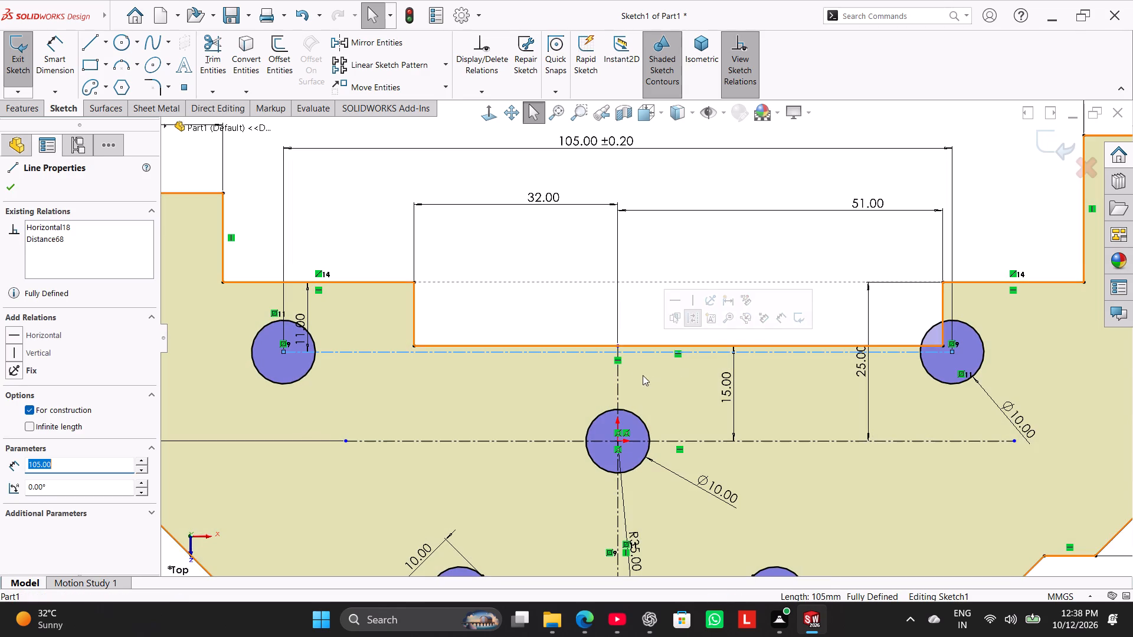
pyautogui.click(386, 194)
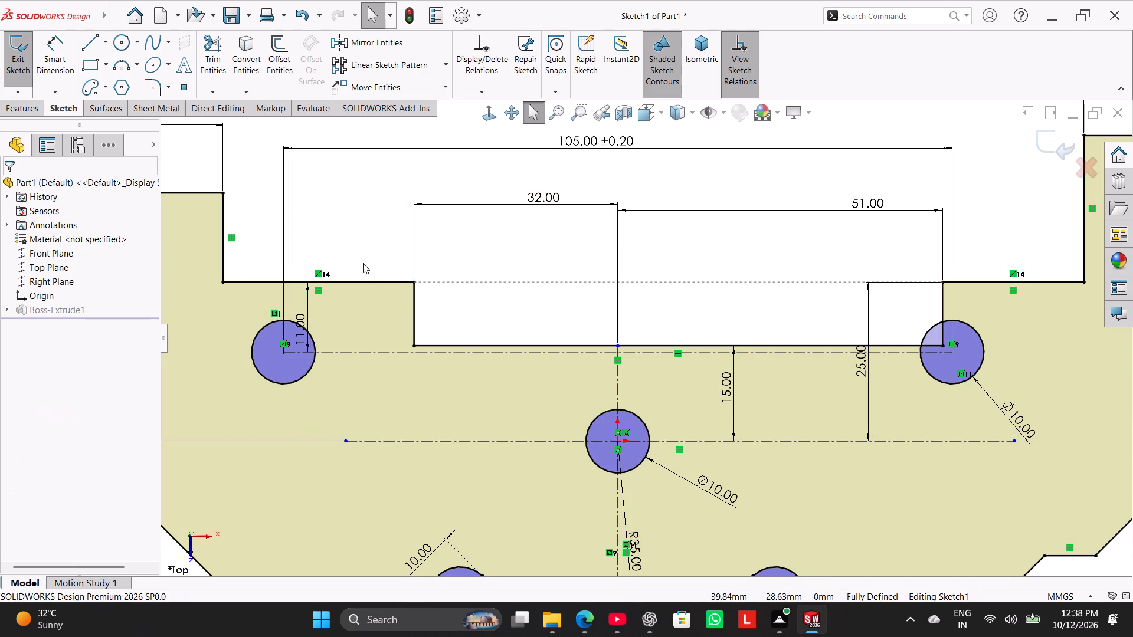
# Delete the two symmetric relations that mirror the outer hole circles and their centres about the vertical centreline.
pyautogui.rightClick(962, 373)
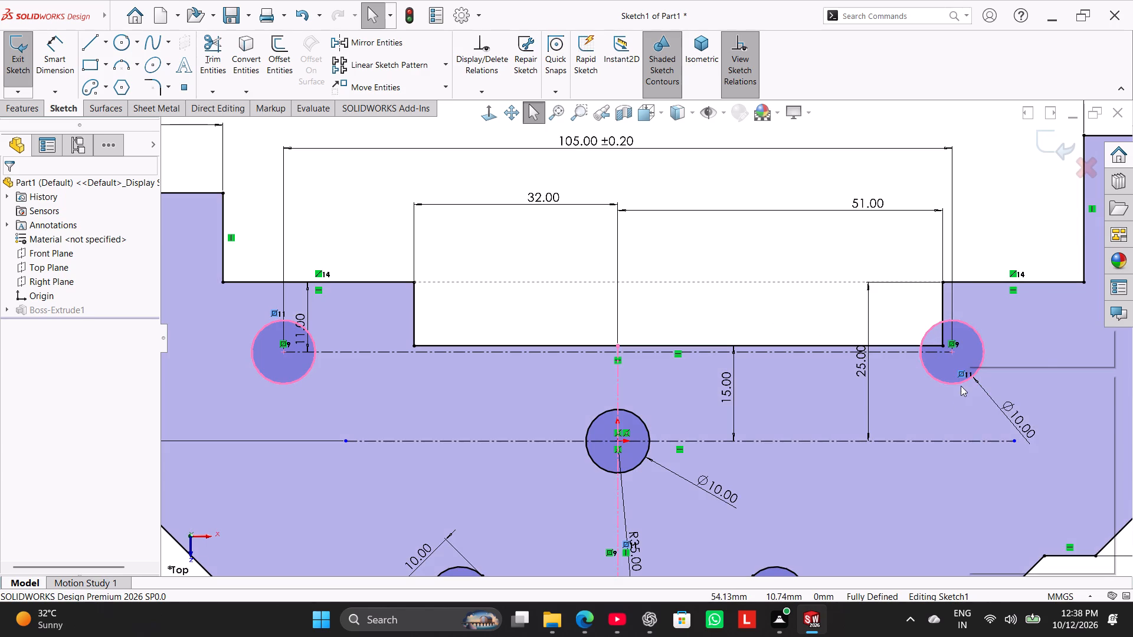
pyautogui.click(989, 529)
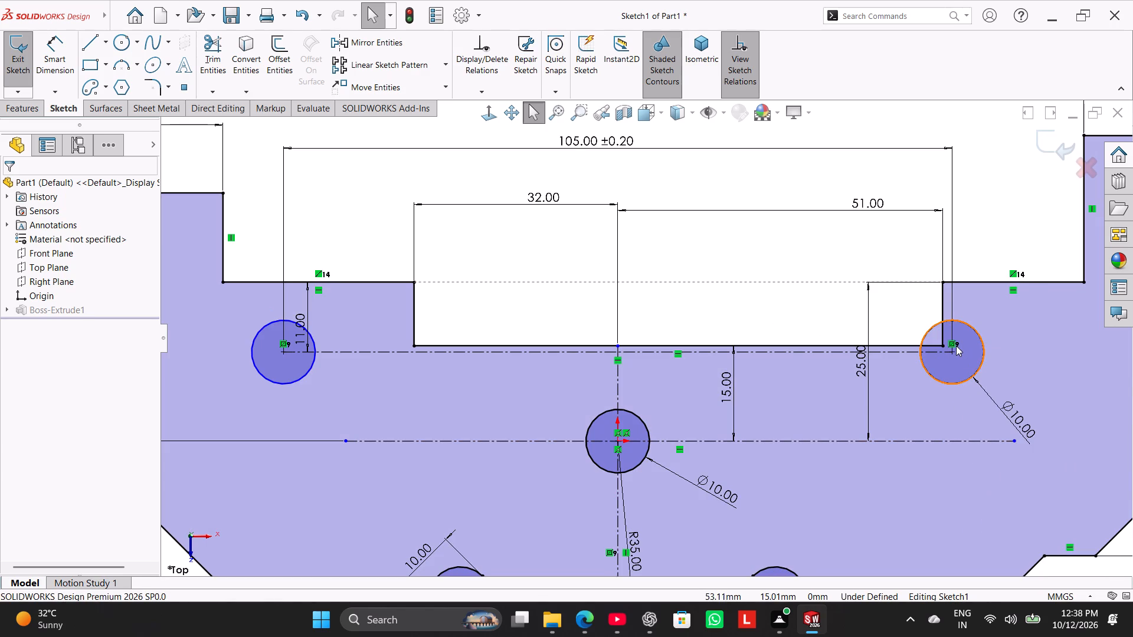
pyautogui.rightClick(955, 346)
pyautogui.click(994, 501)
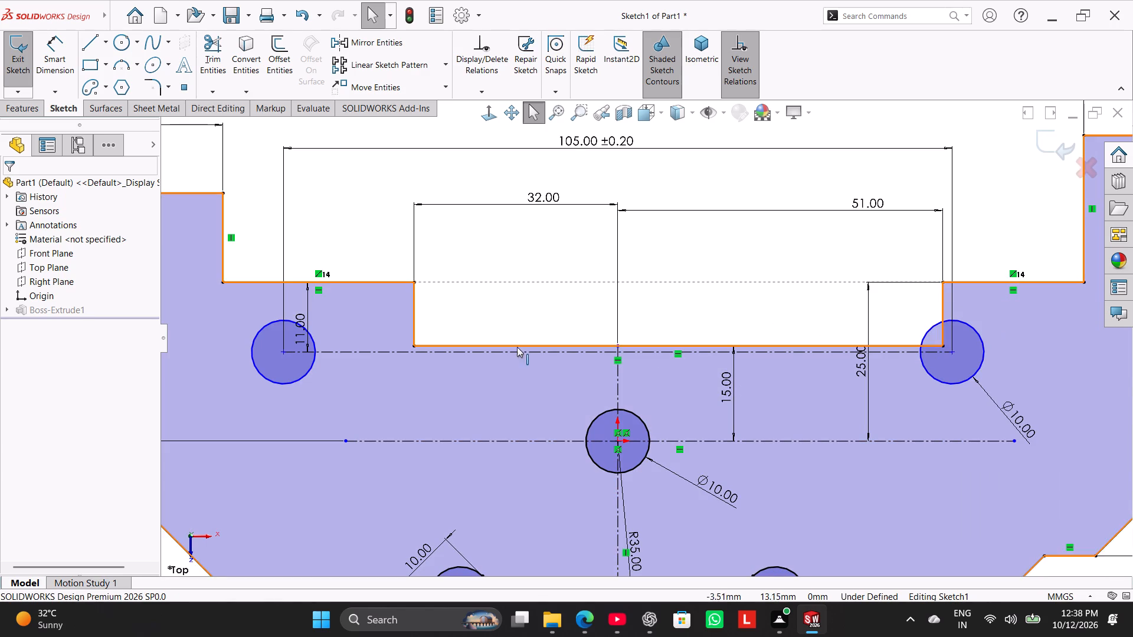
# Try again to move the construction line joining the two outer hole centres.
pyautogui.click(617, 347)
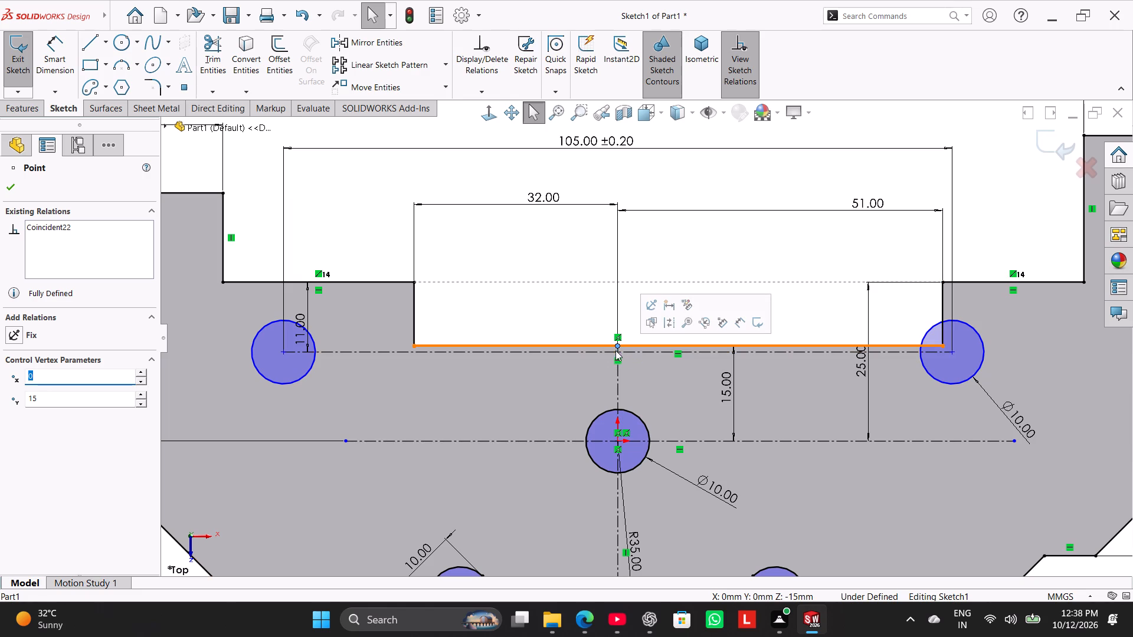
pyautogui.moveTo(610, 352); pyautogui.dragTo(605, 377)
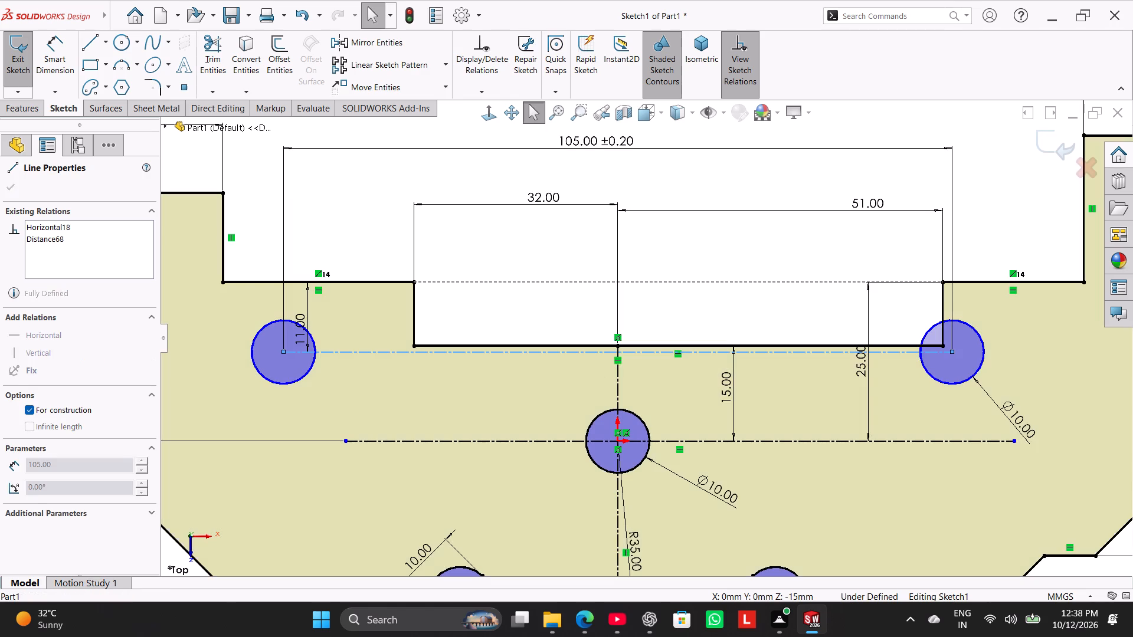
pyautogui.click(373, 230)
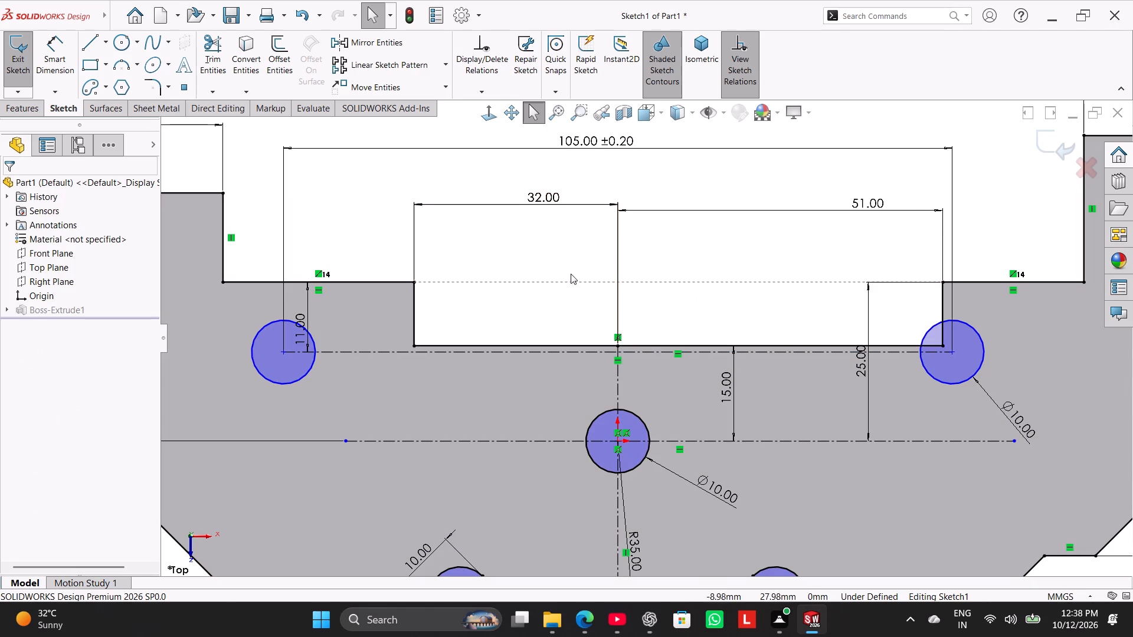
# Delete the horizontal relation on the notch's bottom edge, and try to move the construction line joining the outer hole centres.
pyautogui.rightClick(679, 355)
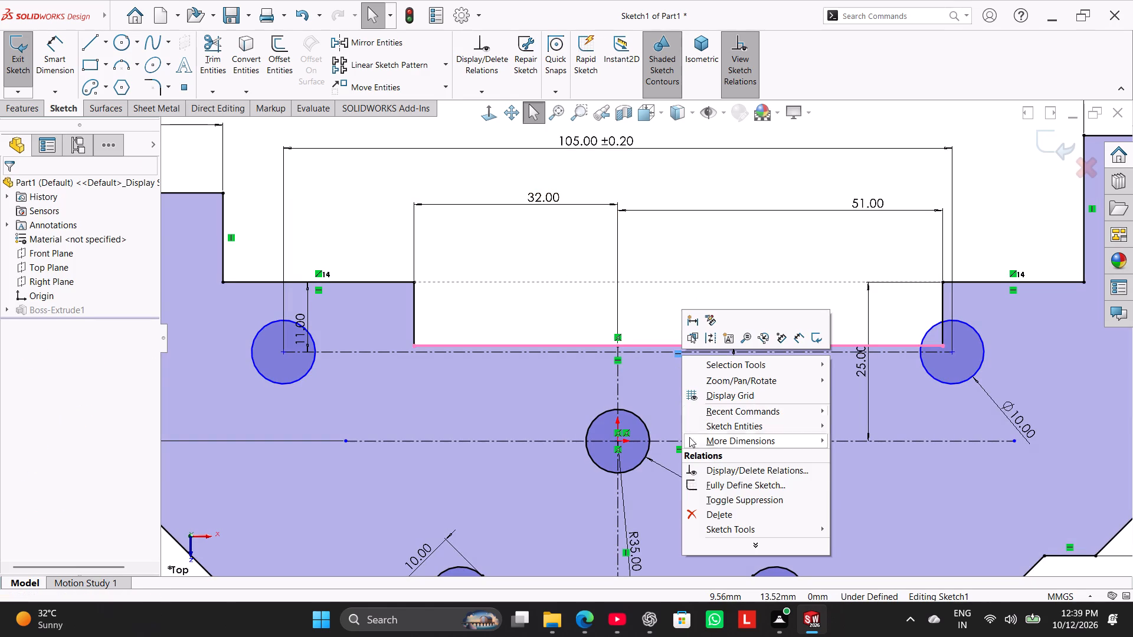
pyautogui.click(711, 510)
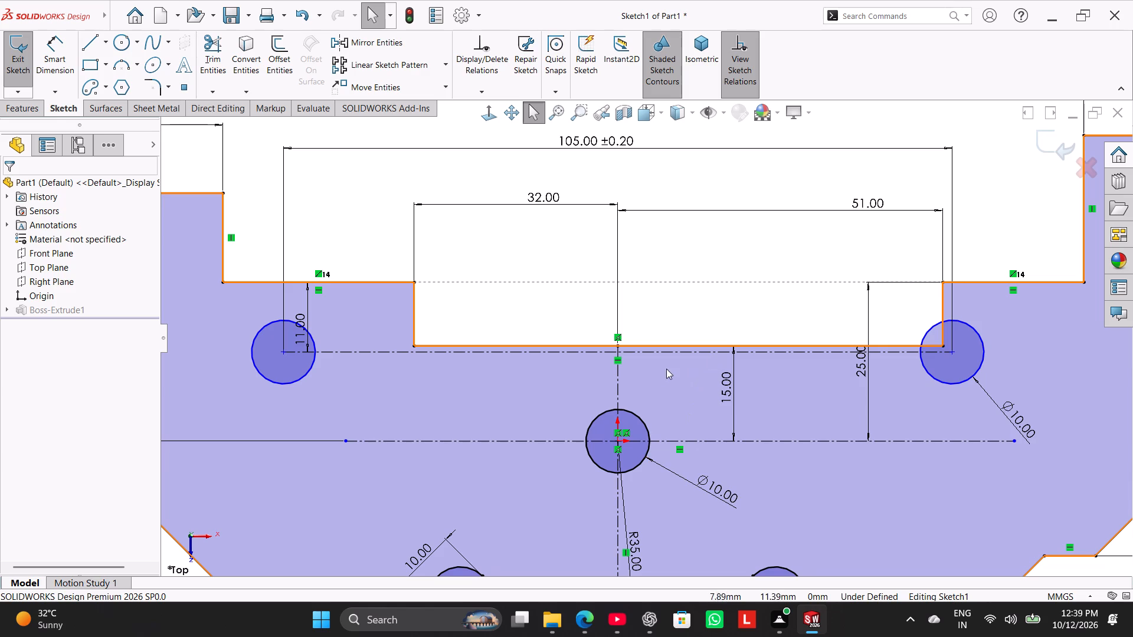
pyautogui.moveTo(654, 354); pyautogui.dragTo(654, 391)
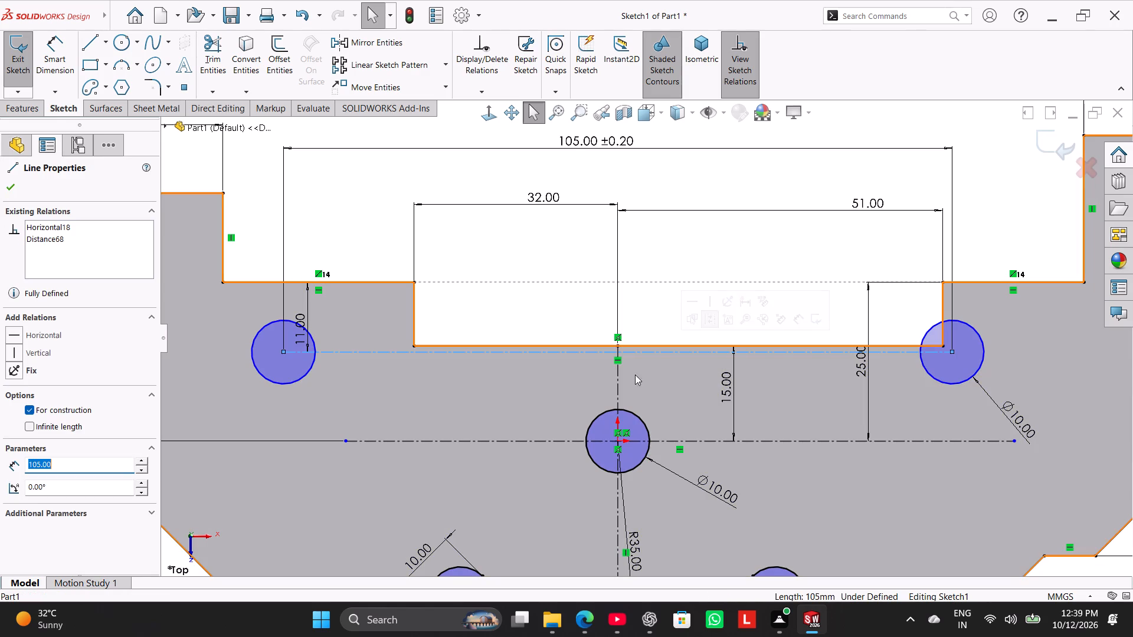
# Delete the horizontal relation on the construction line between the outer hole centres, and try to move the line downwards.
pyautogui.rightClick(617, 360)
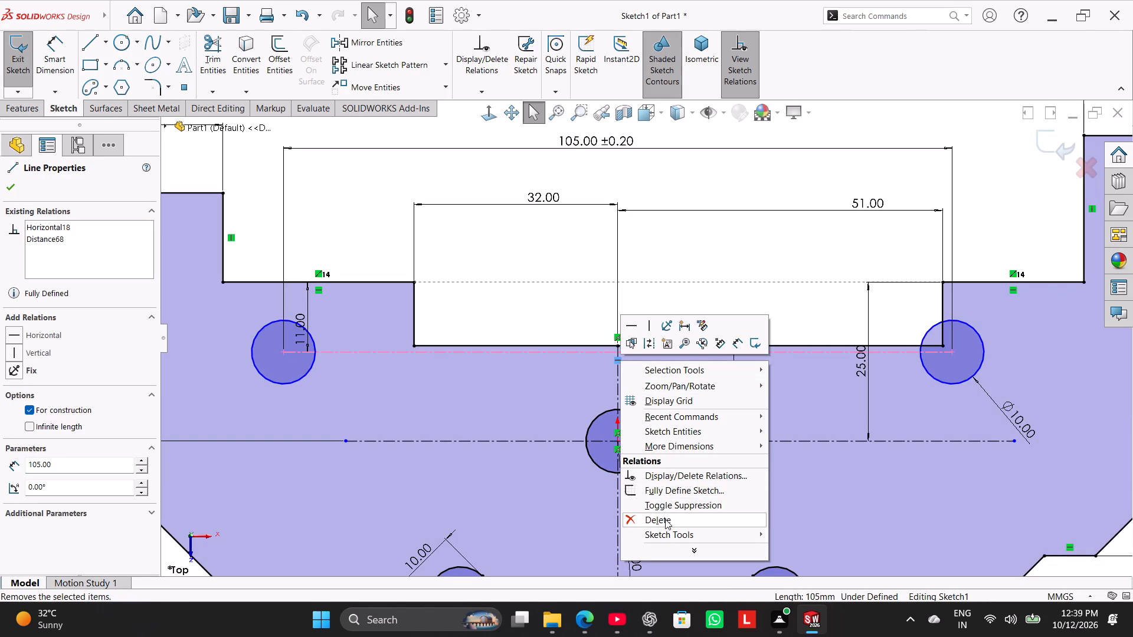
pyautogui.click(665, 520)
pyautogui.moveTo(617, 352); pyautogui.dragTo(620, 380)
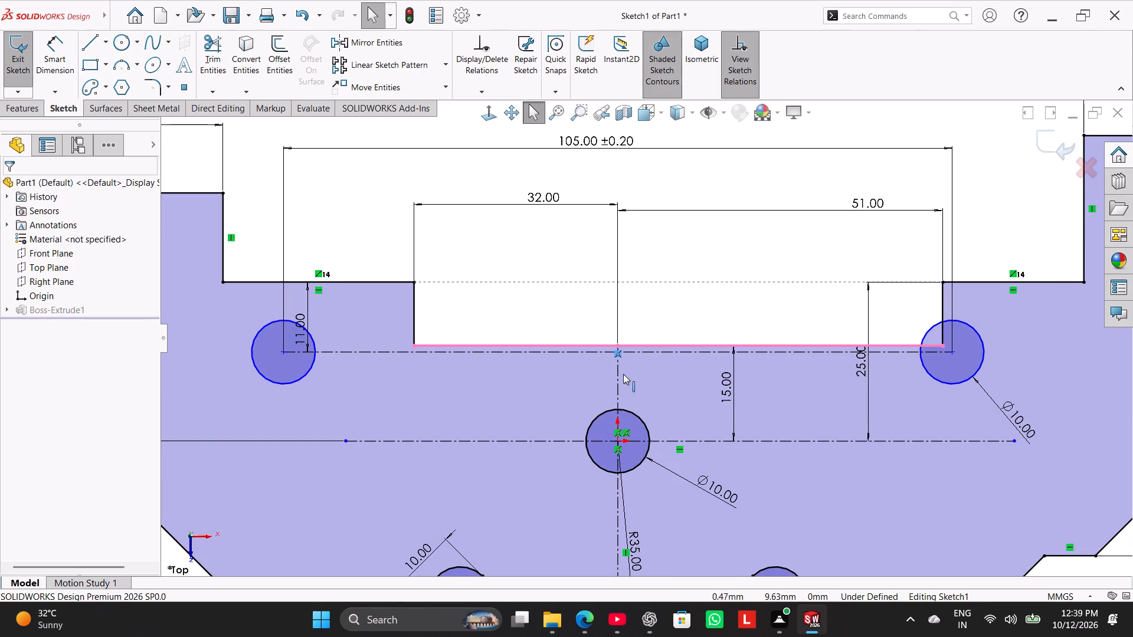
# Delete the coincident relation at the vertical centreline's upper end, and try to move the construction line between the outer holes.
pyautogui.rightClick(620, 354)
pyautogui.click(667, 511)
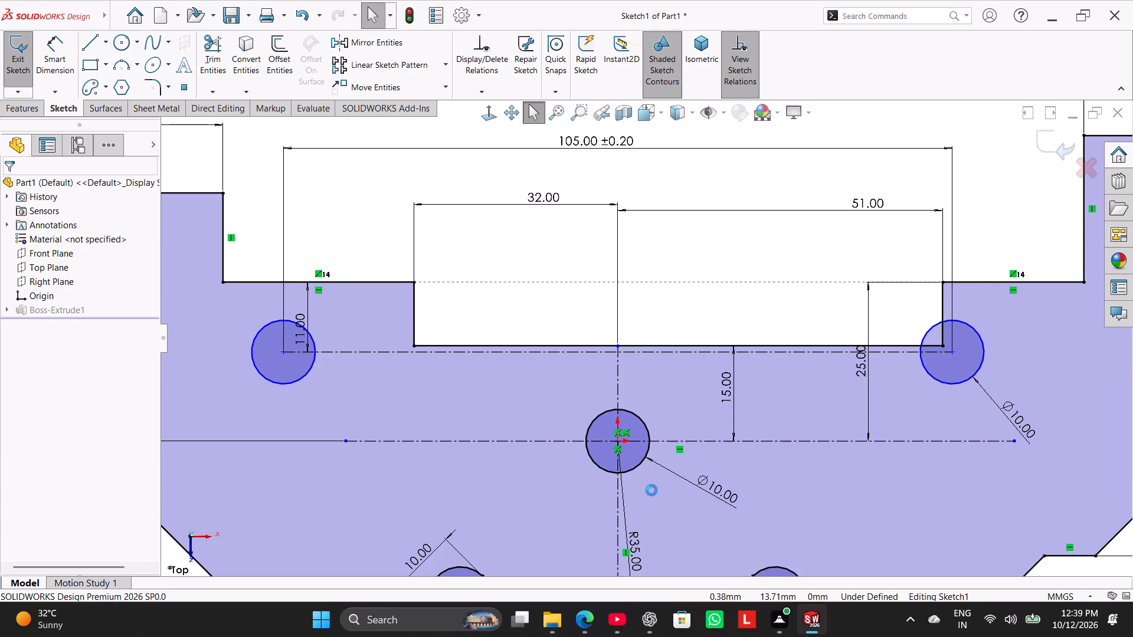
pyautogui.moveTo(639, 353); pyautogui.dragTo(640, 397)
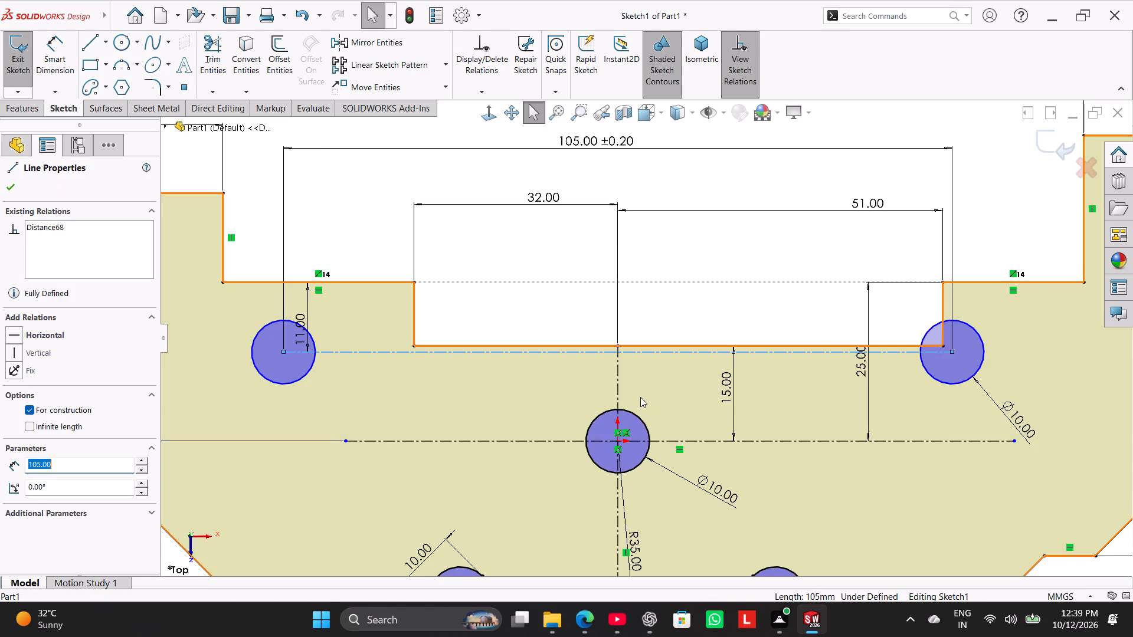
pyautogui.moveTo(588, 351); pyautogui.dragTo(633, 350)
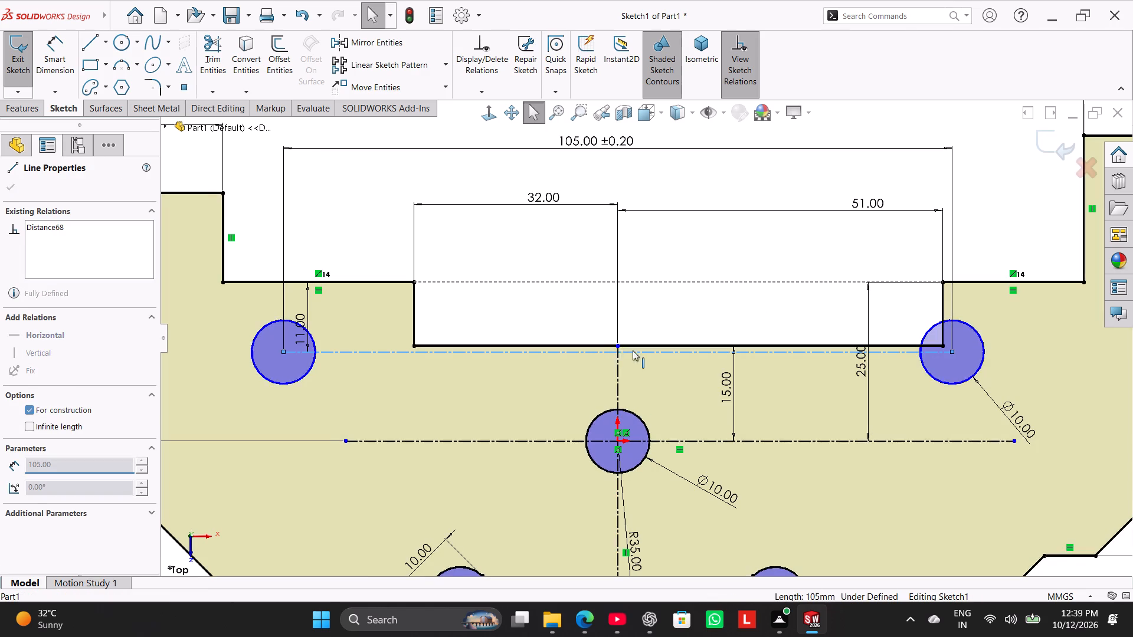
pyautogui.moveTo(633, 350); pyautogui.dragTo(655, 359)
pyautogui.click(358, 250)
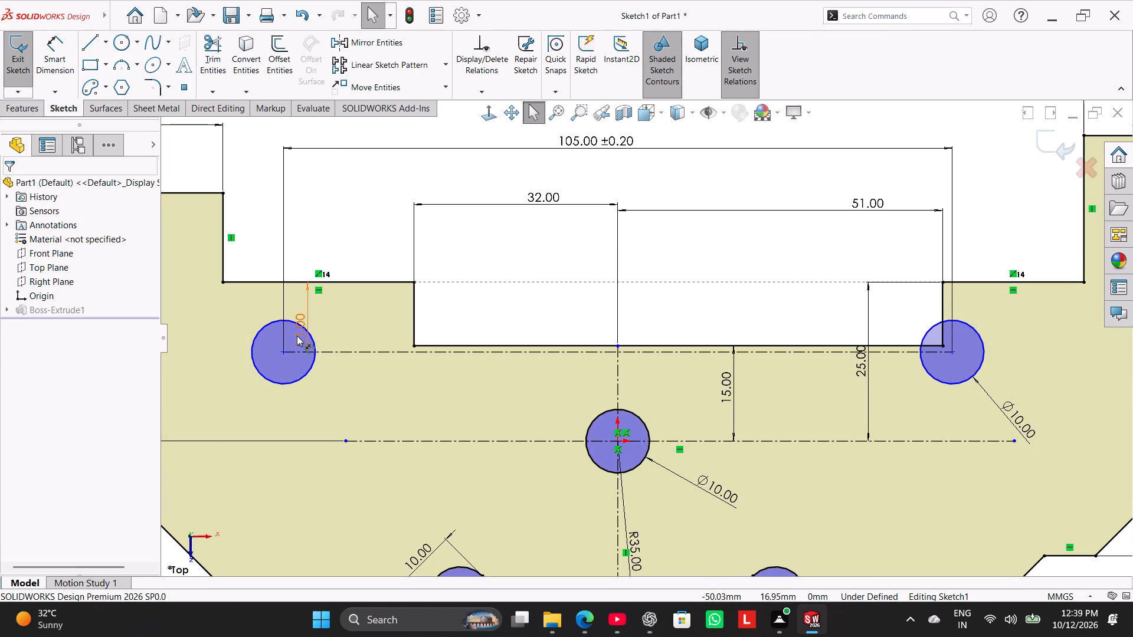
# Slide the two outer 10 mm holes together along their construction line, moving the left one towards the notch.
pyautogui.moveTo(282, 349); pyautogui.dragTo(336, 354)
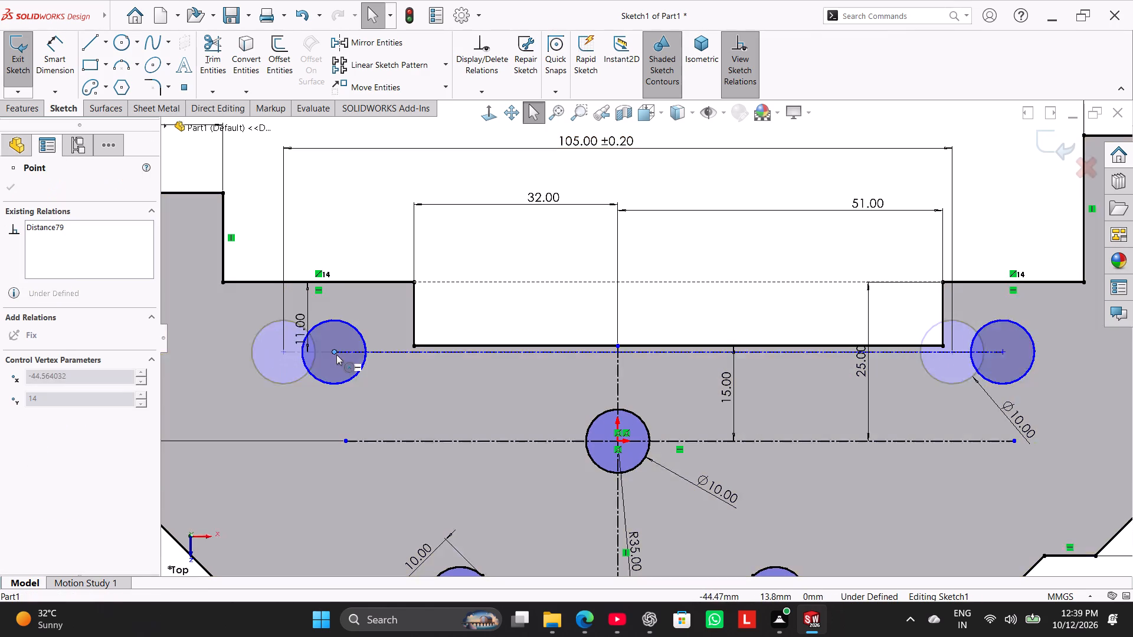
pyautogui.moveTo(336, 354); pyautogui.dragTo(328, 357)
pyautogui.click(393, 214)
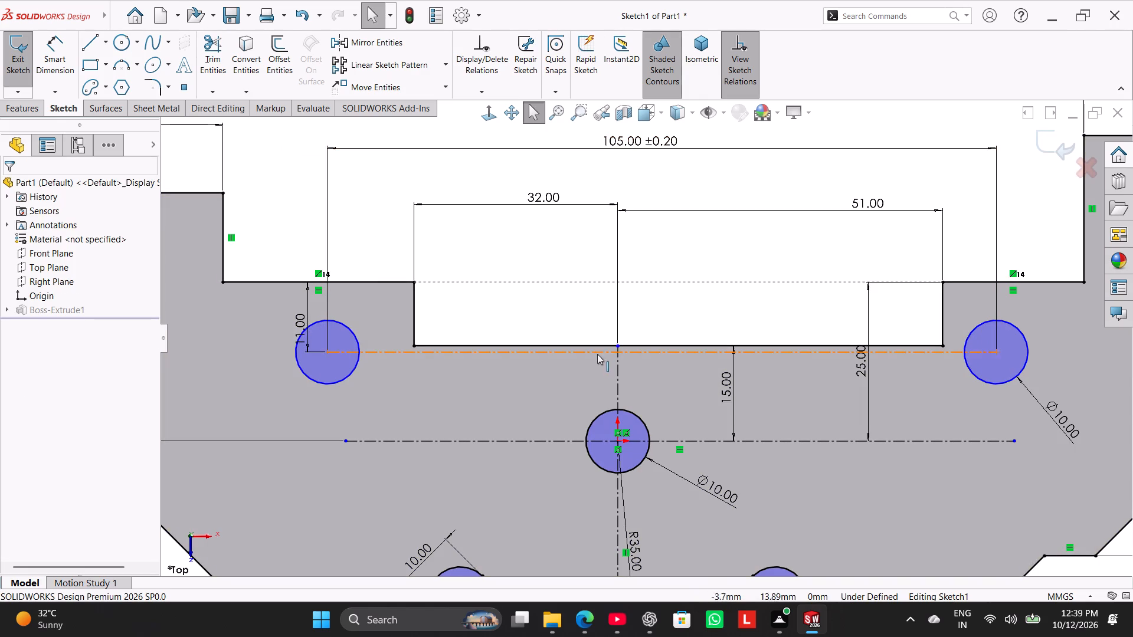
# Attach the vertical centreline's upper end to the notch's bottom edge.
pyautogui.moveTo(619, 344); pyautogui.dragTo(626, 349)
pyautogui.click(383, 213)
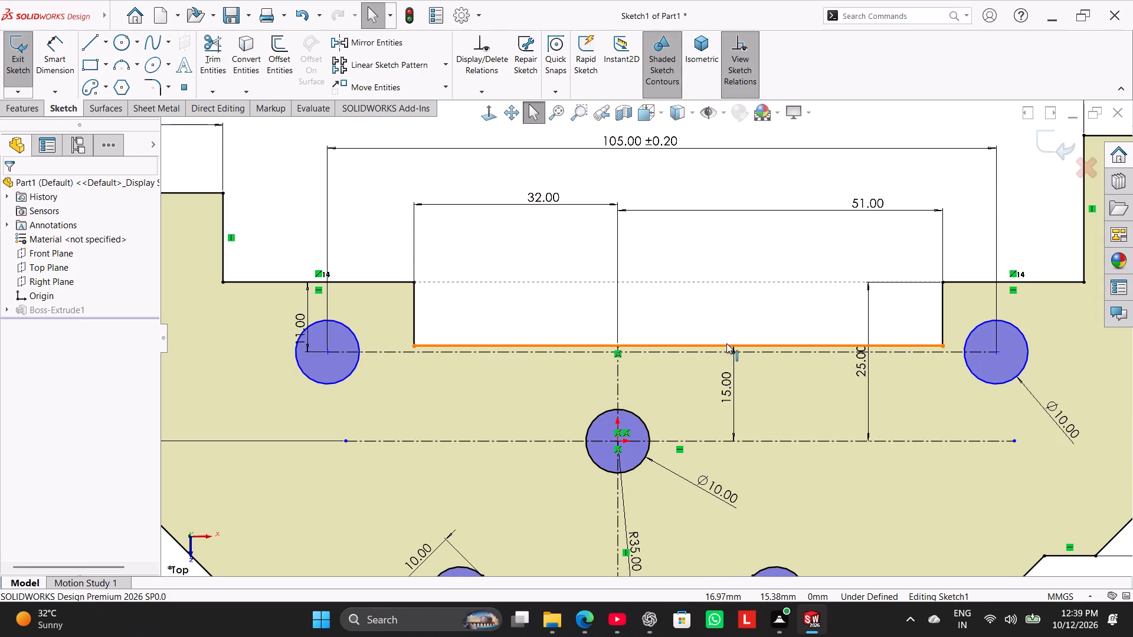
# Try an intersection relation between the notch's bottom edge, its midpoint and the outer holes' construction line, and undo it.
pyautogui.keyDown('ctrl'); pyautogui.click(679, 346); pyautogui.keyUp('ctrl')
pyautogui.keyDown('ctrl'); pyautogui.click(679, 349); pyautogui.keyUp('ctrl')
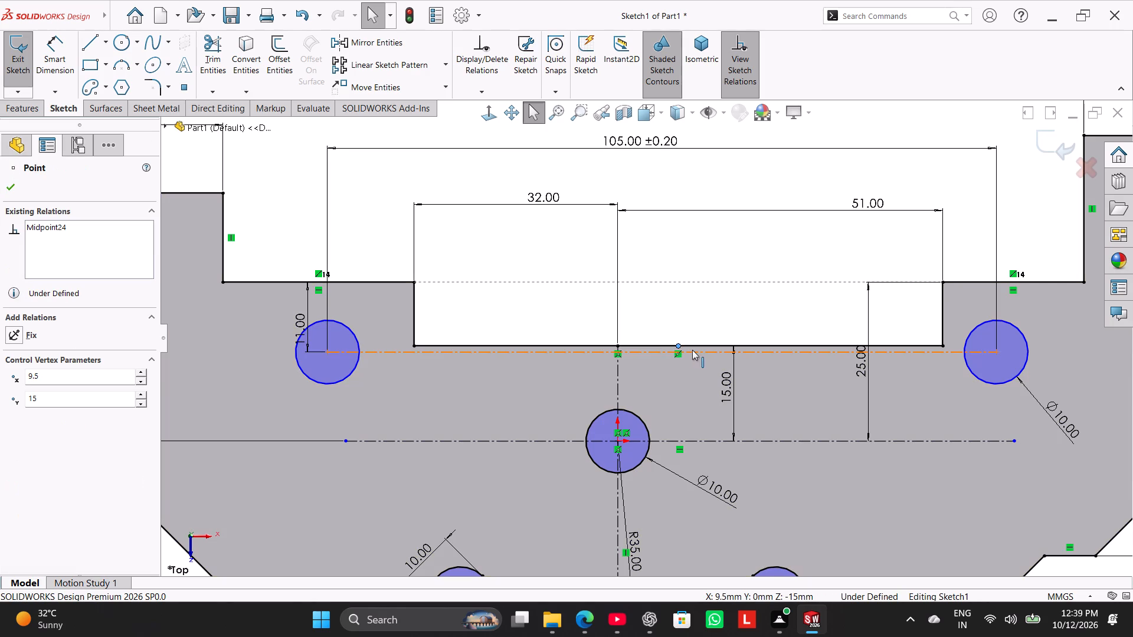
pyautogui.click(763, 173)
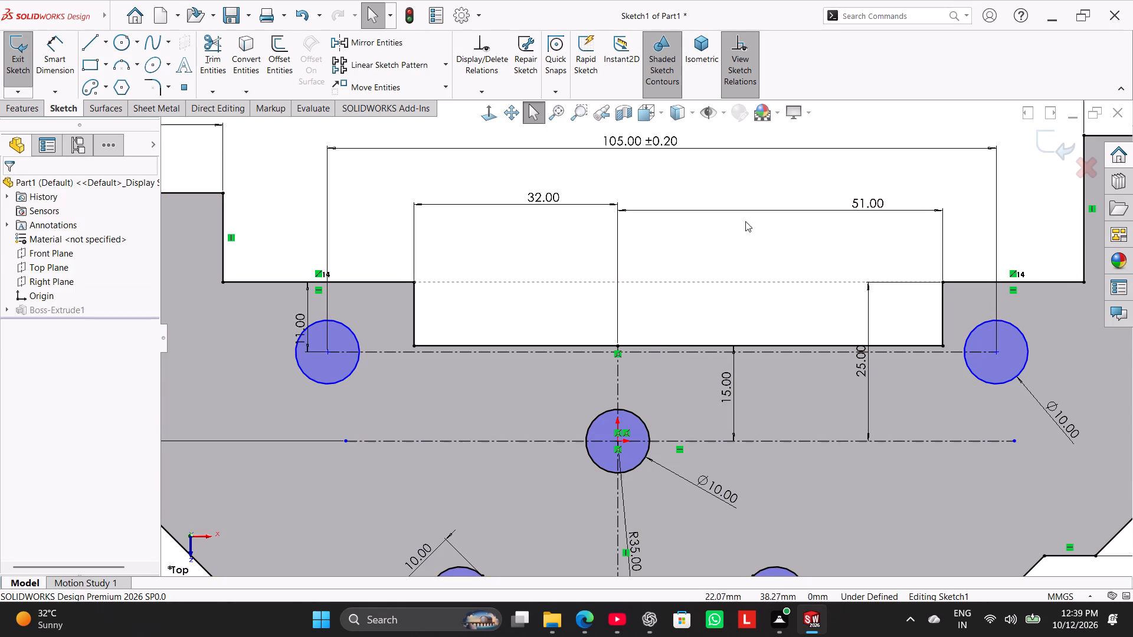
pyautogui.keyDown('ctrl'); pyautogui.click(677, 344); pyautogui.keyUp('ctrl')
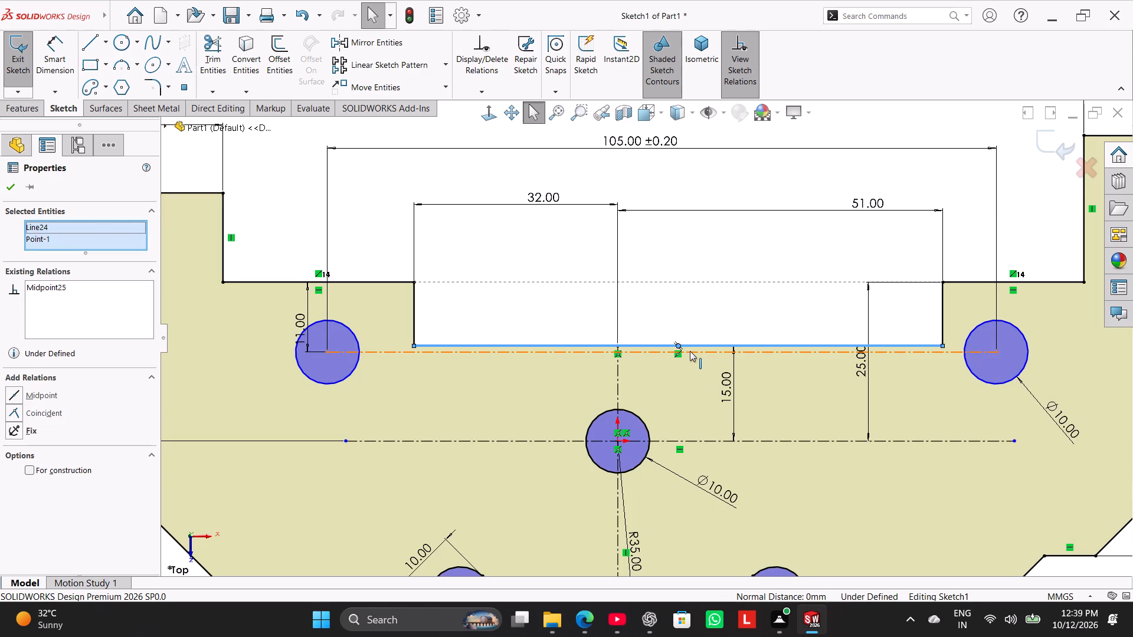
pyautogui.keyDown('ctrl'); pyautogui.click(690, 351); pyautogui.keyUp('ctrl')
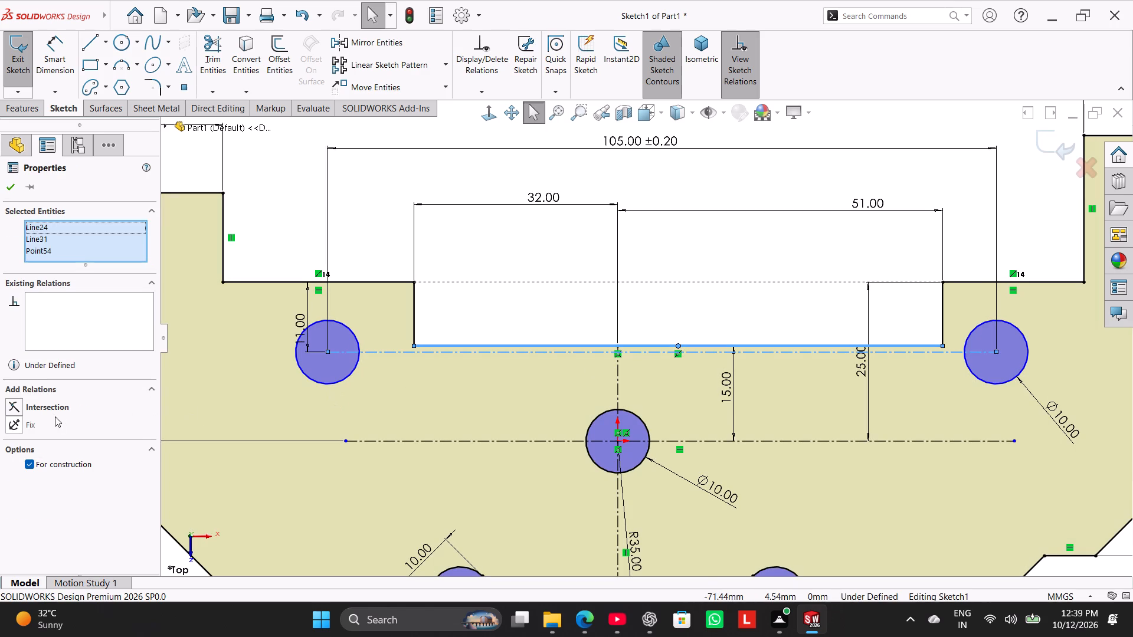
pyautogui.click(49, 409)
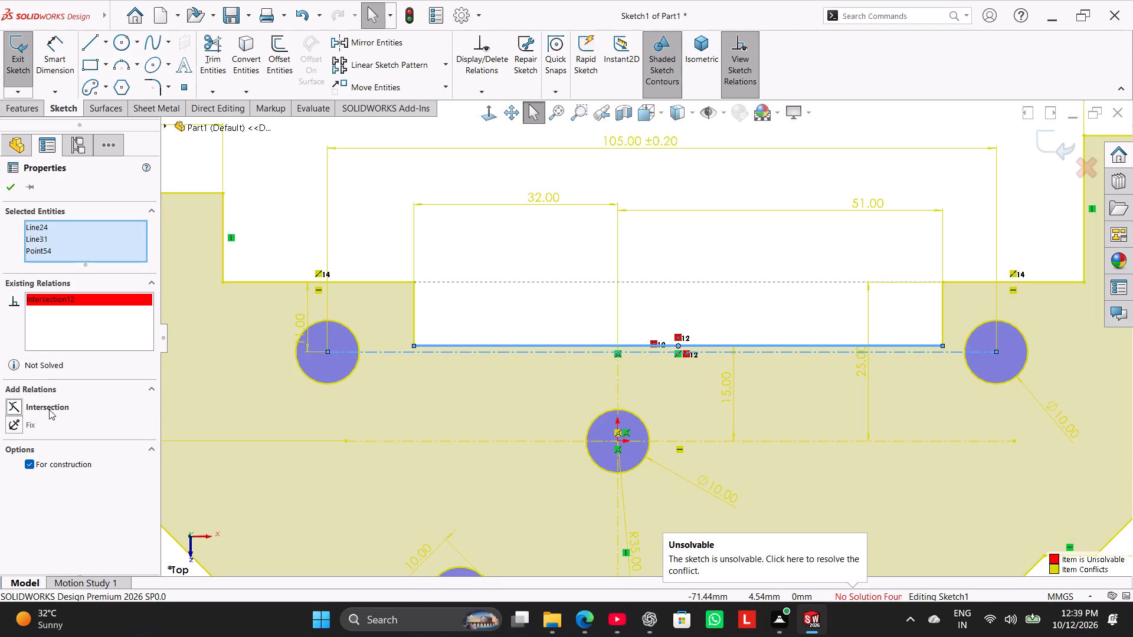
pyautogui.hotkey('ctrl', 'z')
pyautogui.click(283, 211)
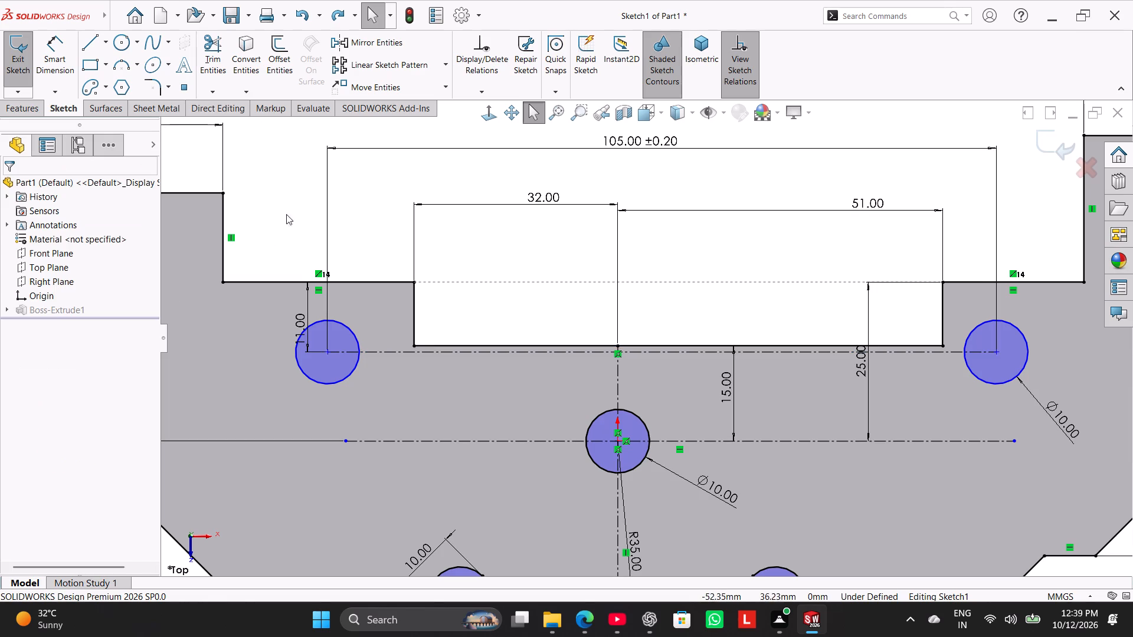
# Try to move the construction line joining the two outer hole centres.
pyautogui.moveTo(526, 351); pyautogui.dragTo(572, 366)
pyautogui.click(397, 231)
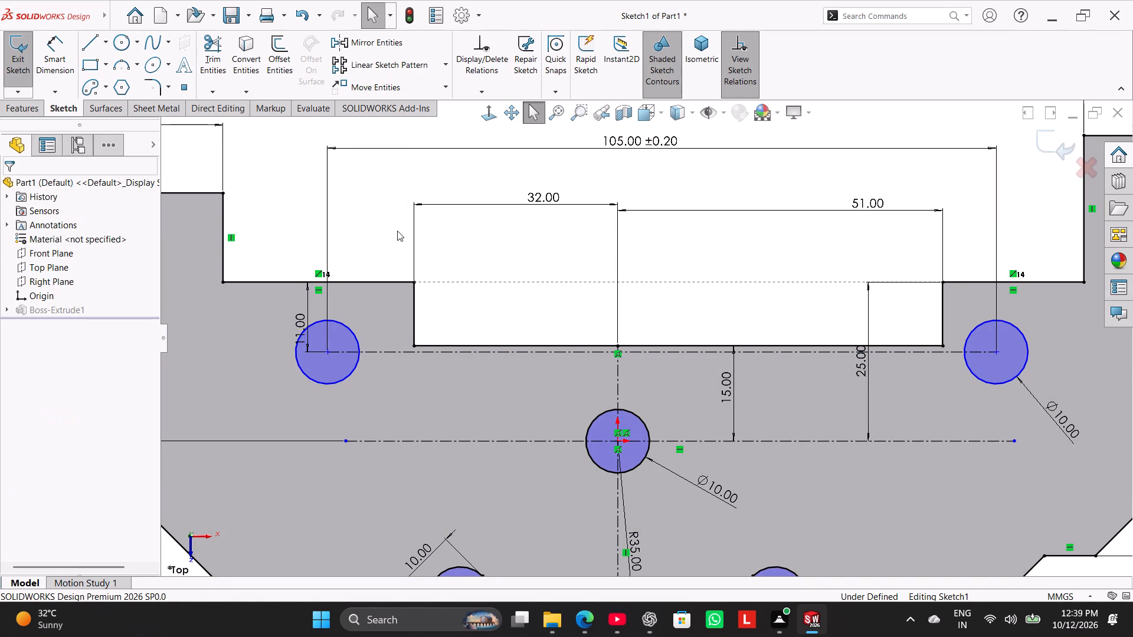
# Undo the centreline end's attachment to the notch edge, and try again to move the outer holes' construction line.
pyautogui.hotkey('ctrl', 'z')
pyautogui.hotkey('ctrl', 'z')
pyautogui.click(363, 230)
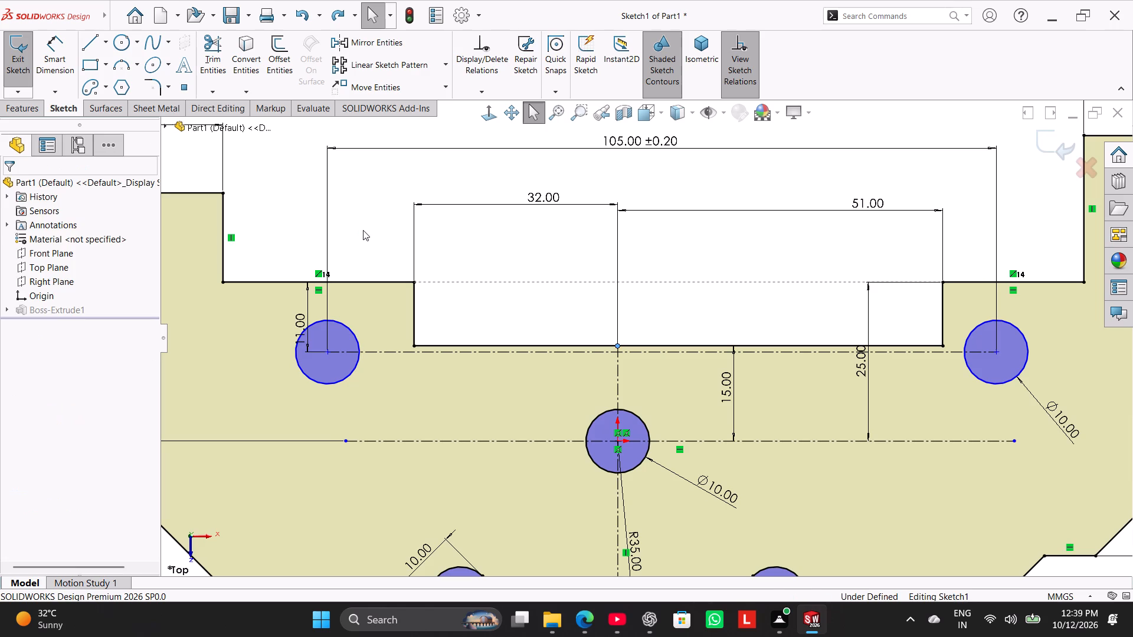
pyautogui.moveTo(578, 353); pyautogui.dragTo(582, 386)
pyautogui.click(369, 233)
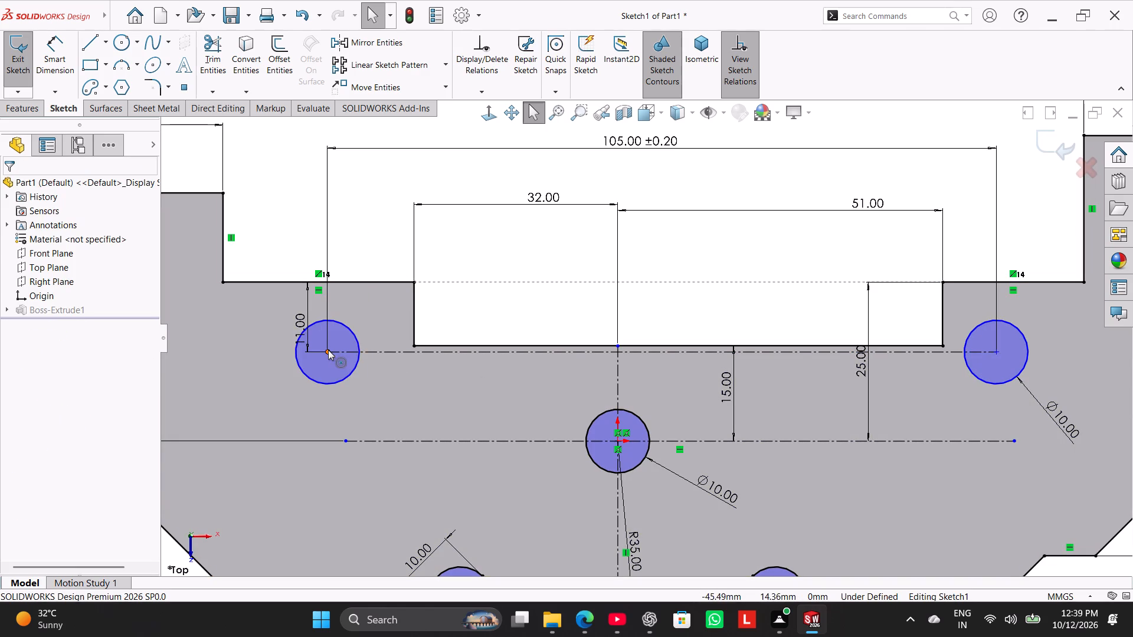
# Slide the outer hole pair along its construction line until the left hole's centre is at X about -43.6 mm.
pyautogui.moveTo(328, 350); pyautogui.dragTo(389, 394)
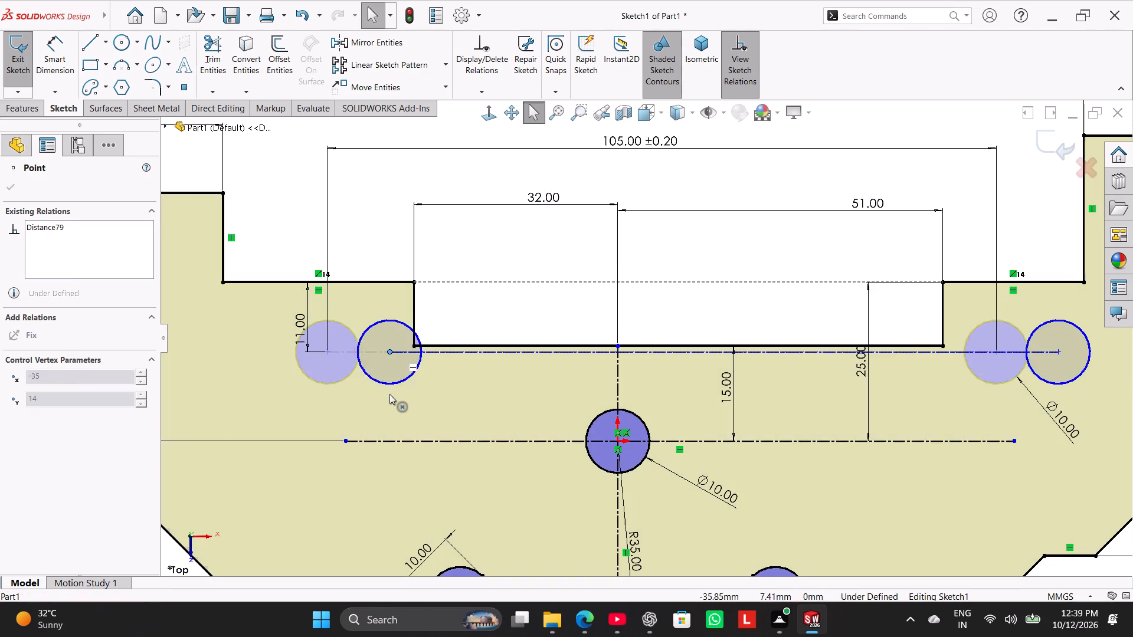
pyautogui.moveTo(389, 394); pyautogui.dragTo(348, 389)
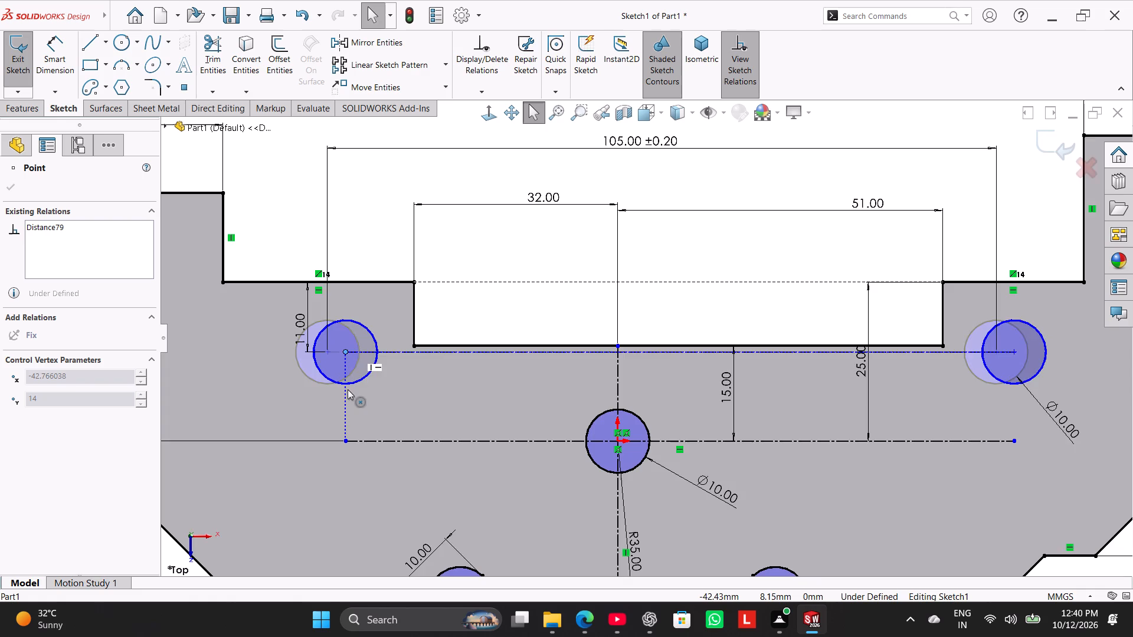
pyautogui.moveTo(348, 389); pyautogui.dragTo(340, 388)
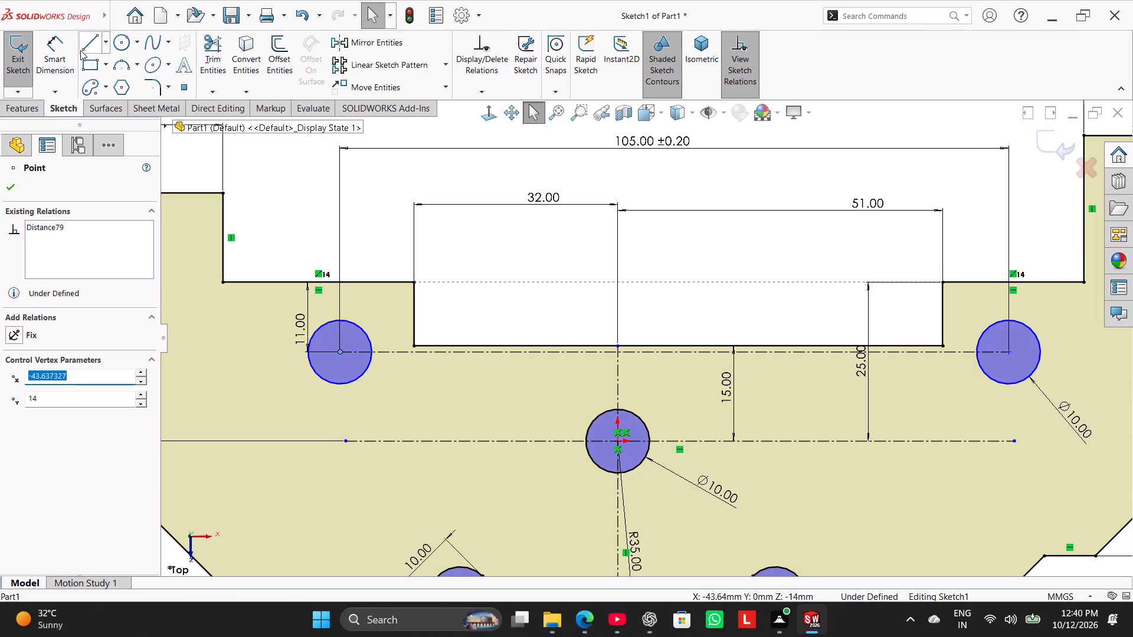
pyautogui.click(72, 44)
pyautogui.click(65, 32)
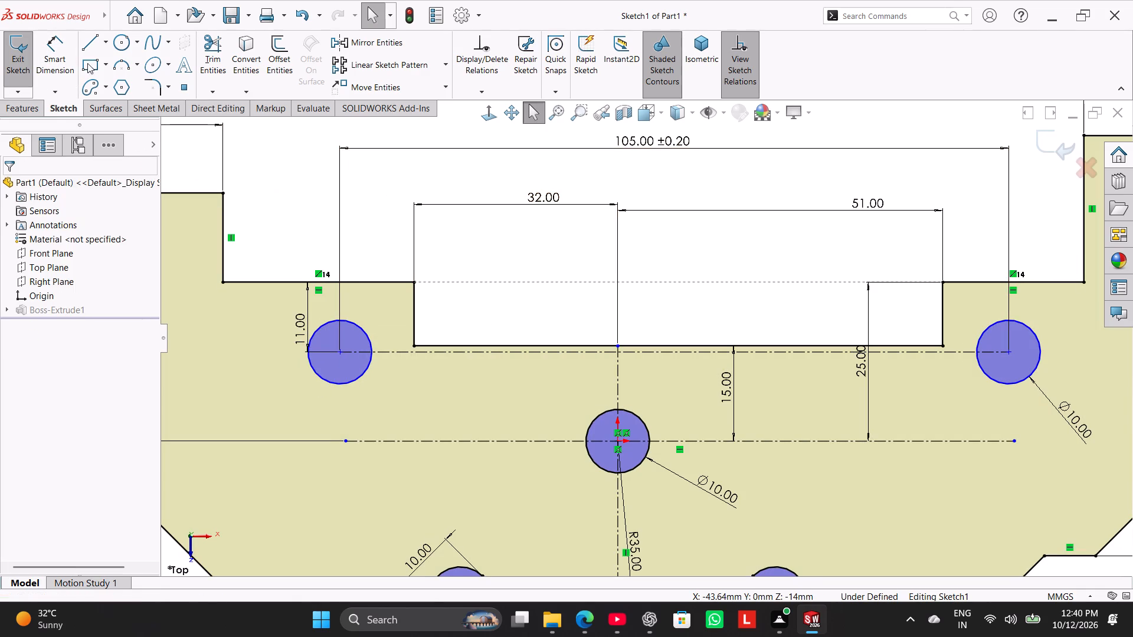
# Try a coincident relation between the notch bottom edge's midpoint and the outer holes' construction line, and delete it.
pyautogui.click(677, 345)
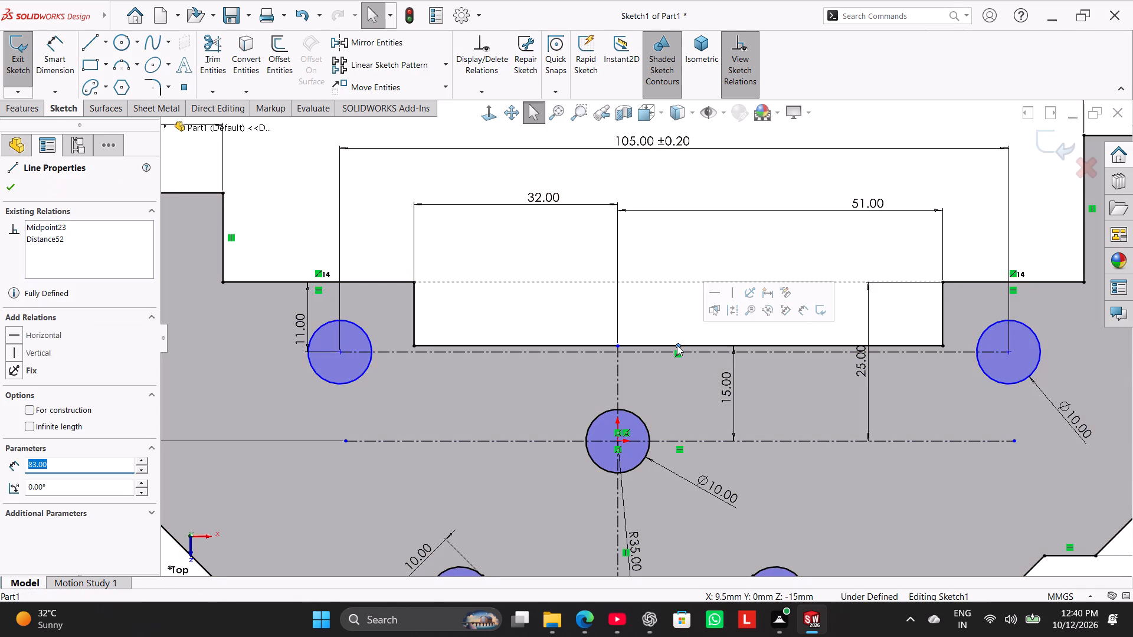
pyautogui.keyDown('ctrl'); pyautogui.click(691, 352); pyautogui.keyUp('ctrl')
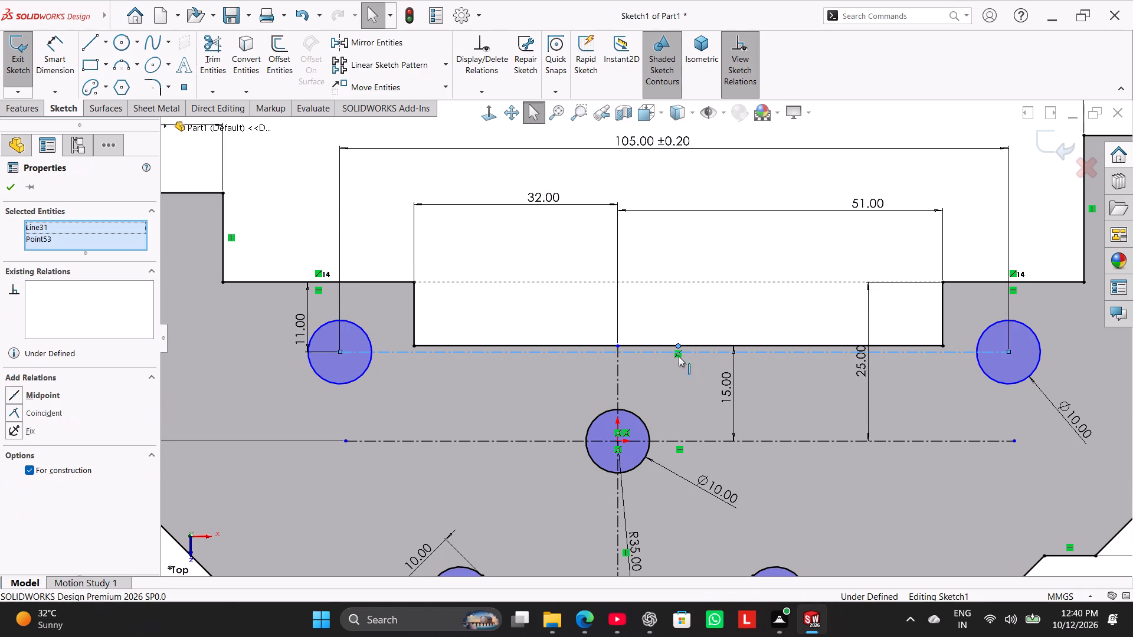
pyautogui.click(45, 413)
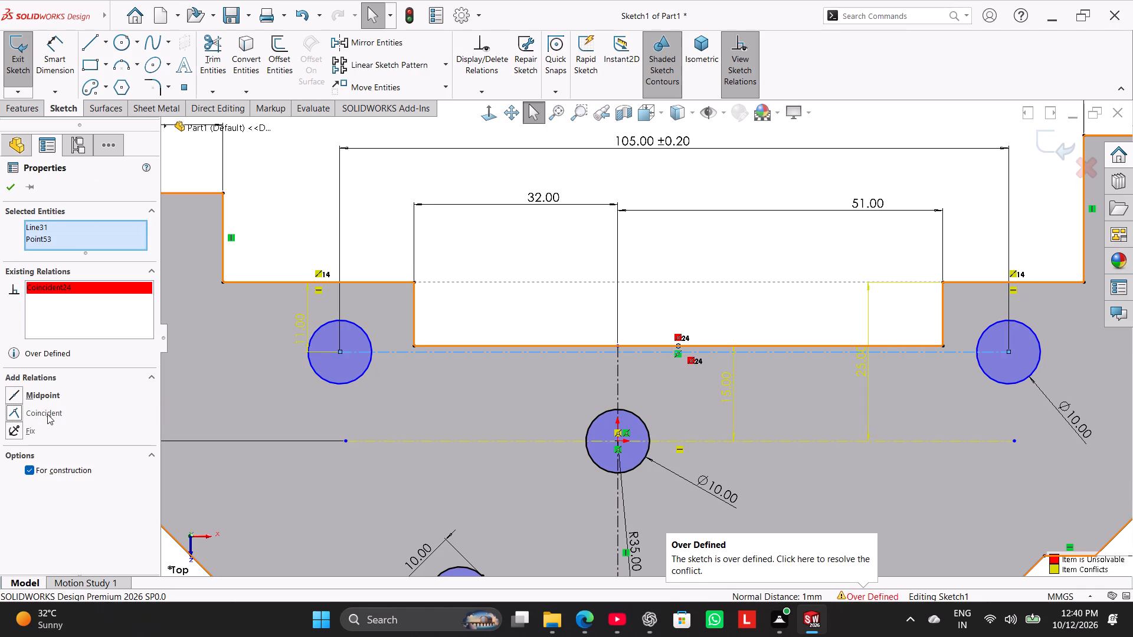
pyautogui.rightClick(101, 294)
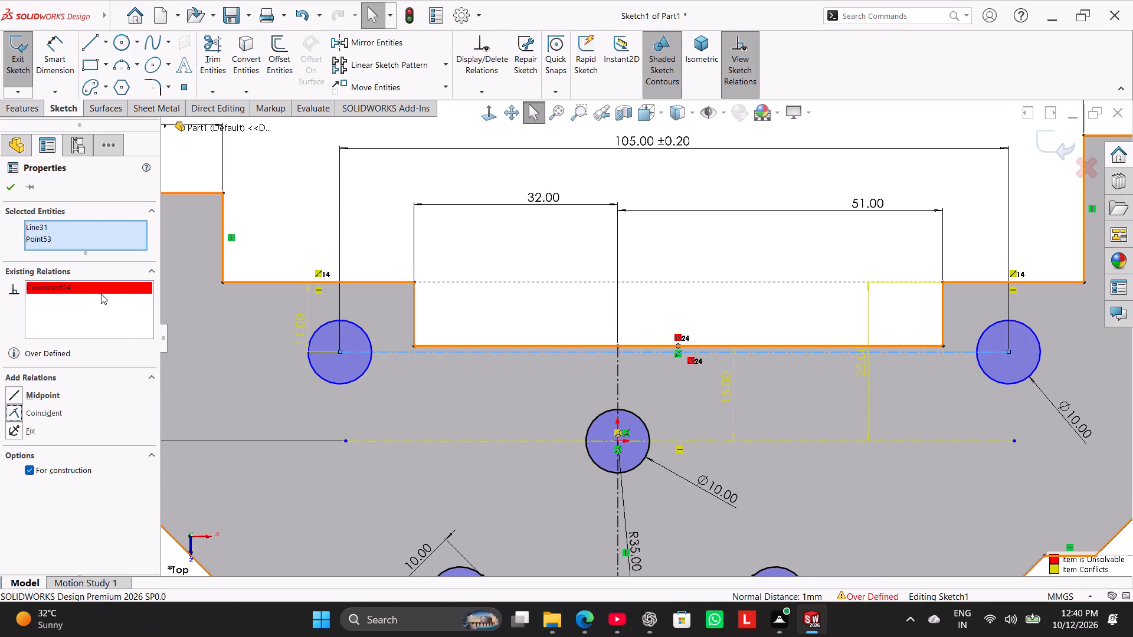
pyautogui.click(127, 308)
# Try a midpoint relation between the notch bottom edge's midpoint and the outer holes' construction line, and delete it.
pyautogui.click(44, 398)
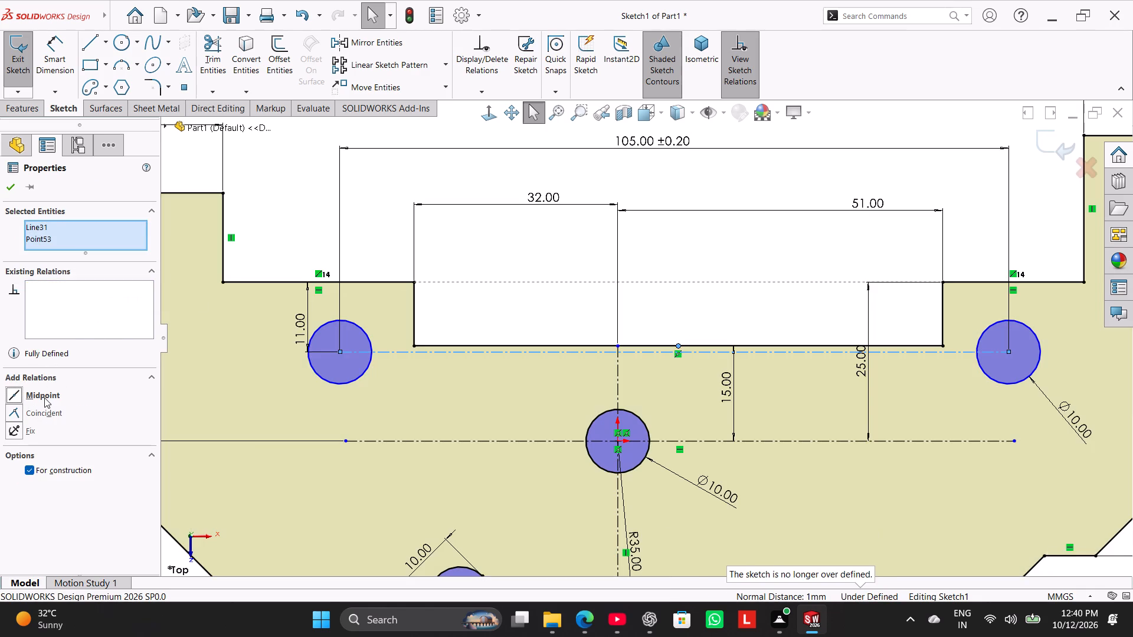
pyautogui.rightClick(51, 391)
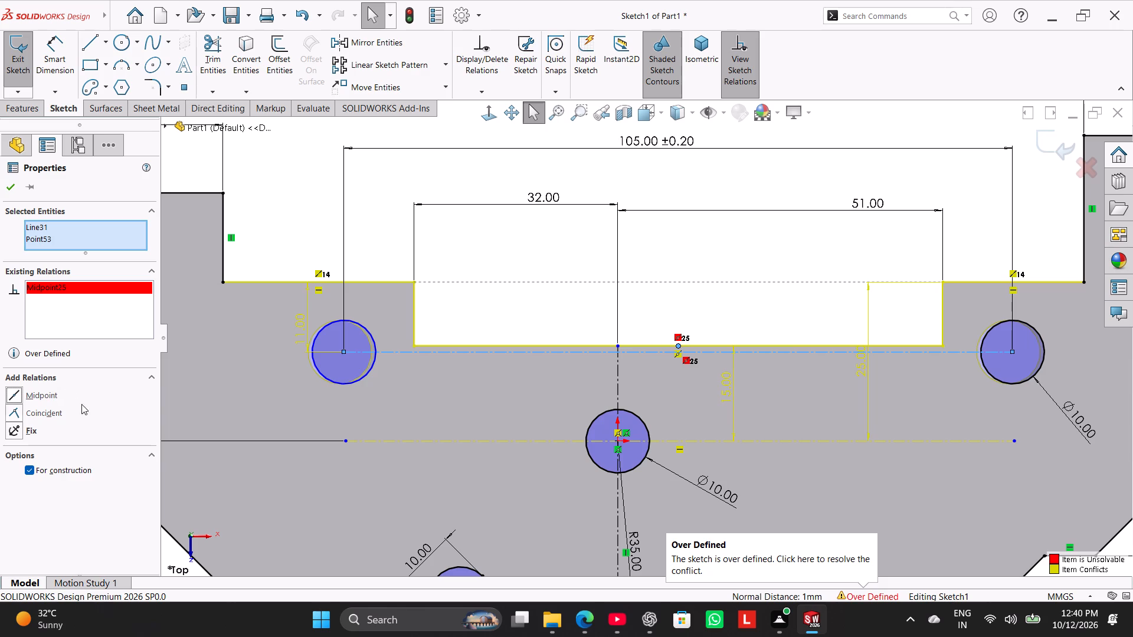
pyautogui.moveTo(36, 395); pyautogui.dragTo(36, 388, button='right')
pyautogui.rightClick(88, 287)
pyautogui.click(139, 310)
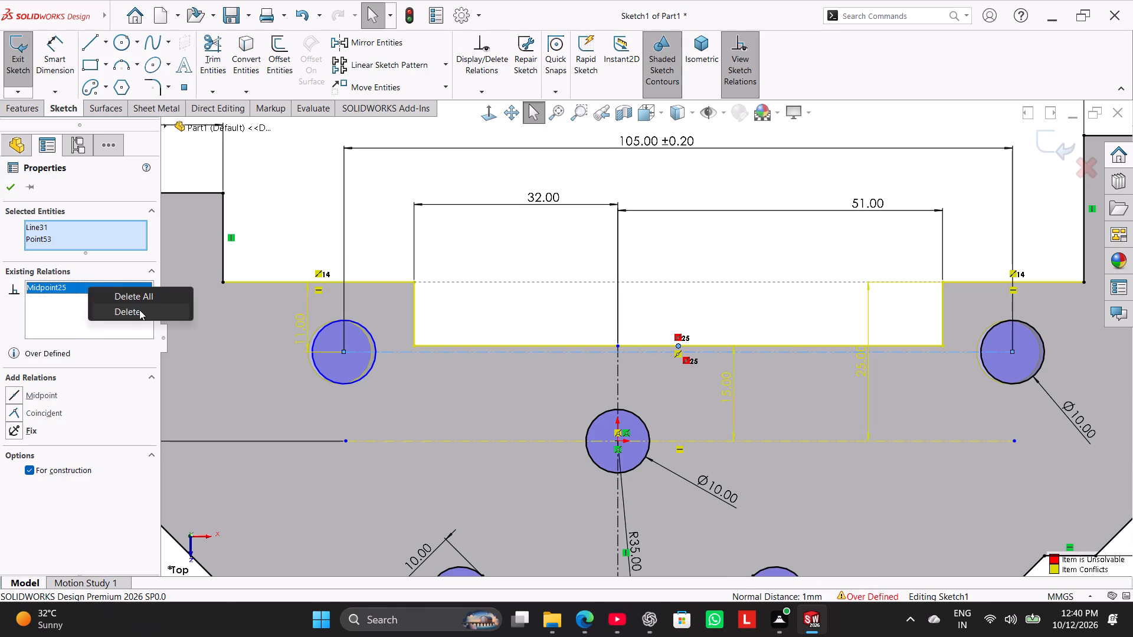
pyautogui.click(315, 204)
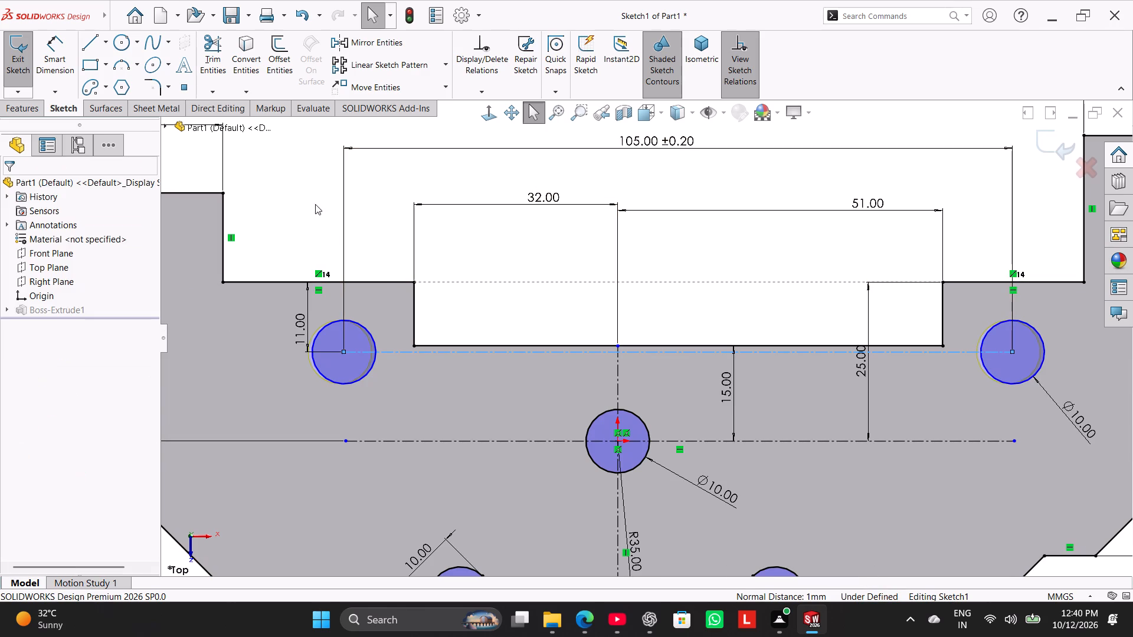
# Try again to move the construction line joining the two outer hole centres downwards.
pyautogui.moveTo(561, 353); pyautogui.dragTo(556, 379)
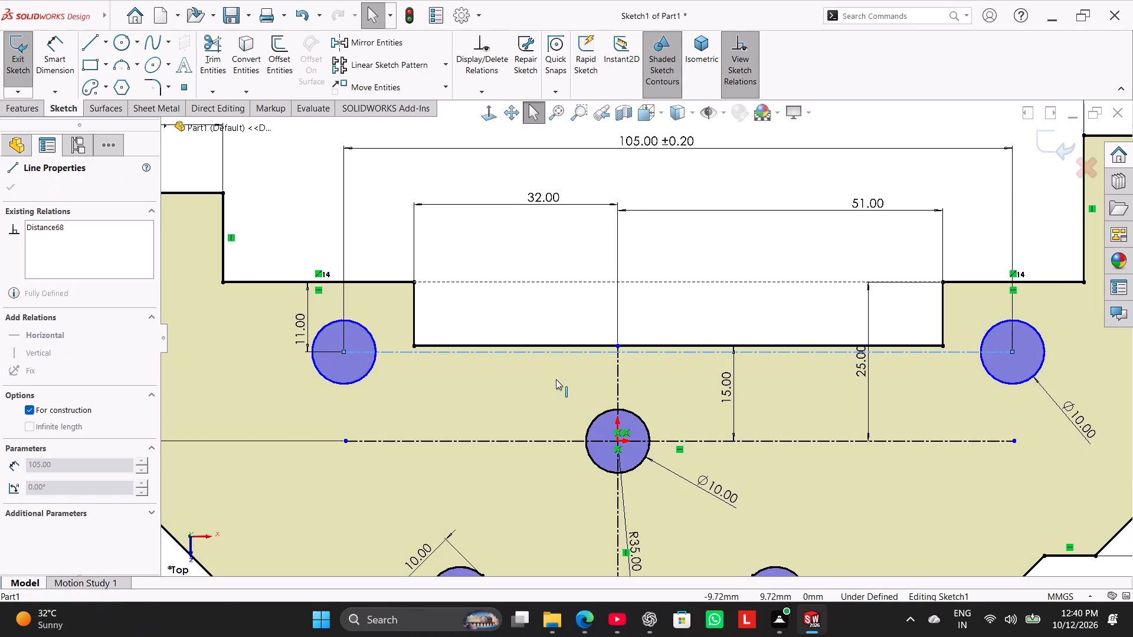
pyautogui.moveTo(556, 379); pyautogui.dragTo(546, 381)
# Slide the two outer 10 mm holes sideways along their construction line, leaving the left one under the plate's left shoulder.
pyautogui.moveTo(345, 350); pyautogui.dragTo(395, 362)
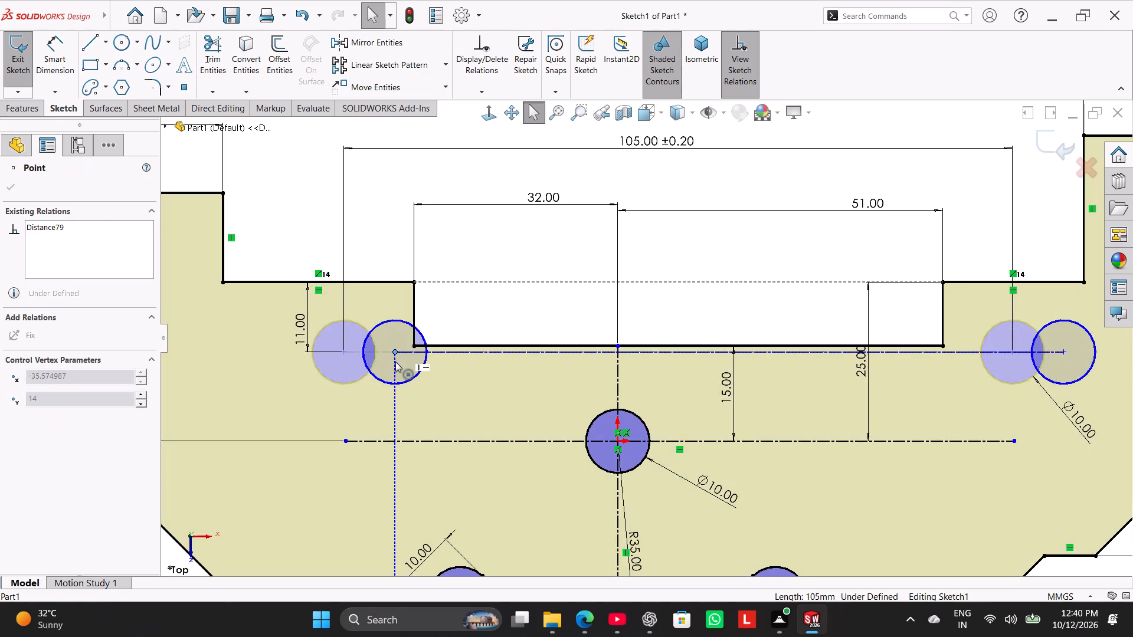
pyautogui.moveTo(395, 362); pyautogui.dragTo(365, 363)
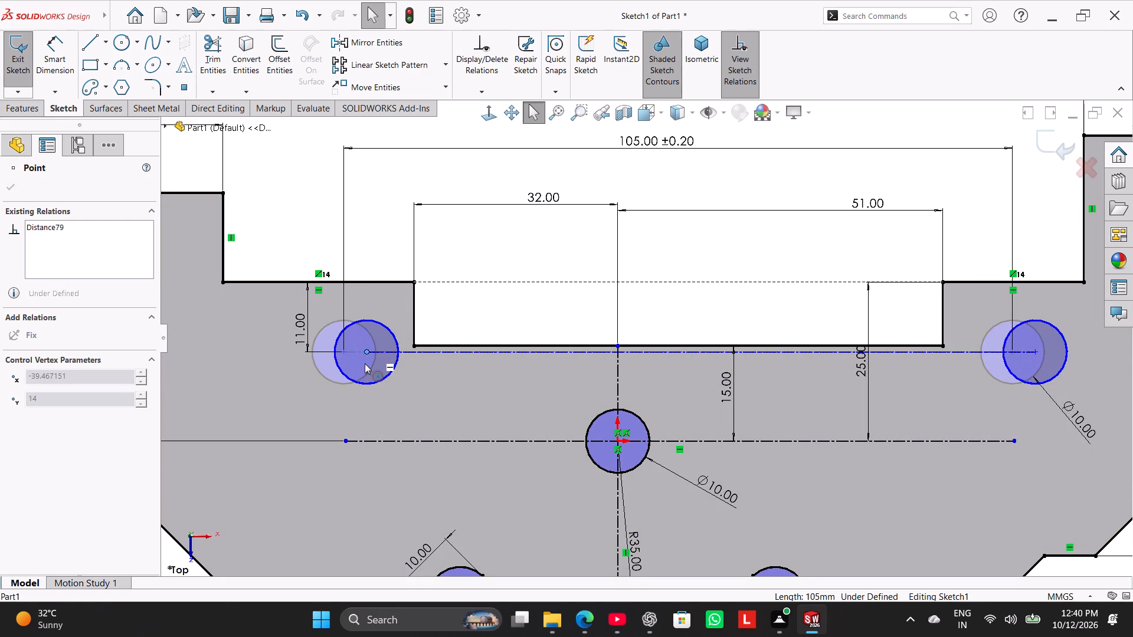
pyautogui.moveTo(365, 363); pyautogui.dragTo(362, 363)
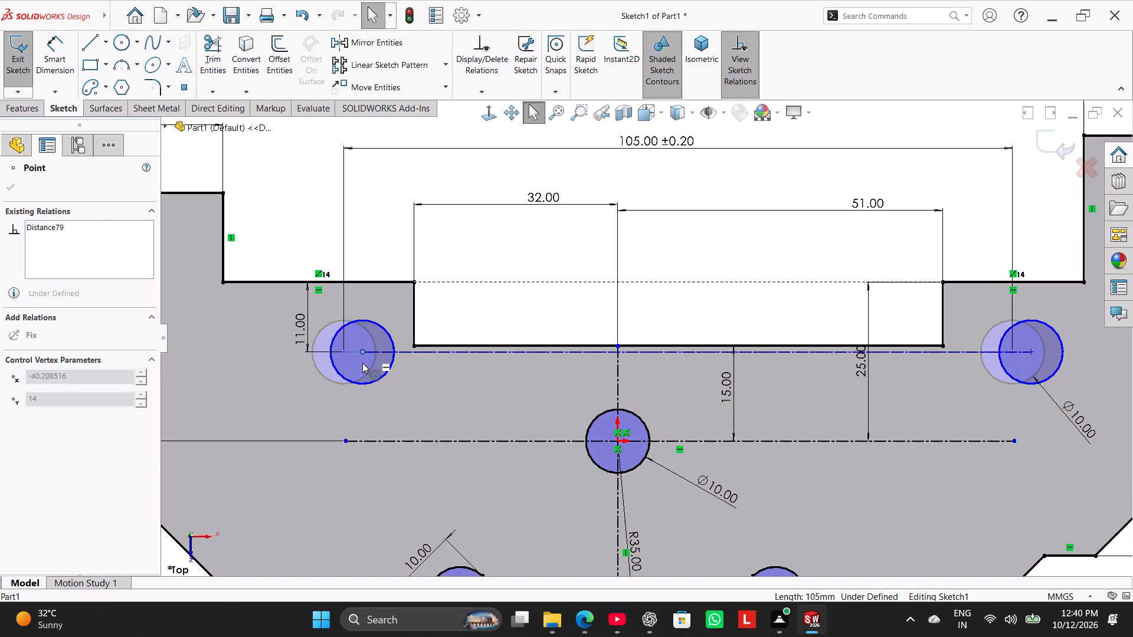
pyautogui.moveTo(362, 363); pyautogui.dragTo(335, 362)
pyautogui.click(356, 187)
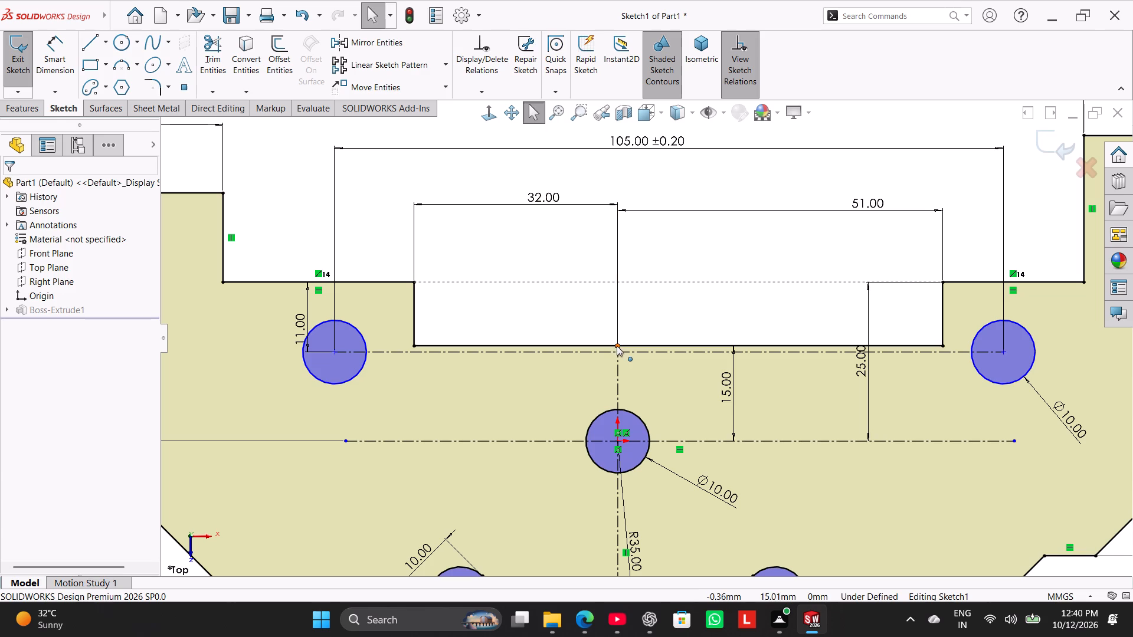
# Make the vertical centreline's upper end coincident with the notch's bottom edge.
pyautogui.moveTo(617, 346); pyautogui.dragTo(626, 344)
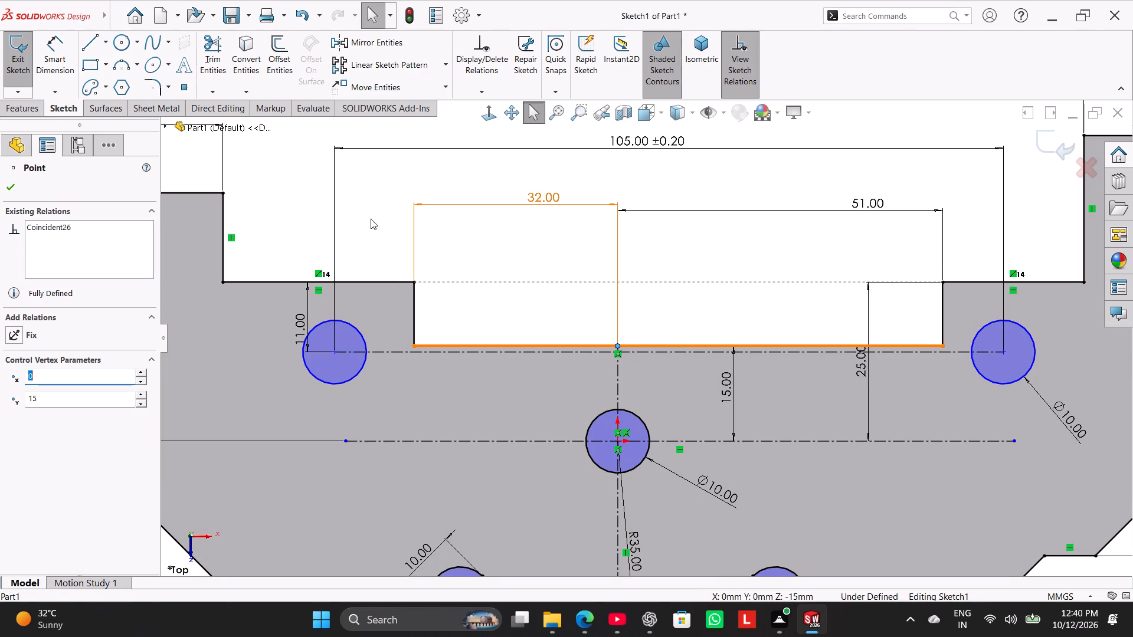
pyautogui.click(357, 206)
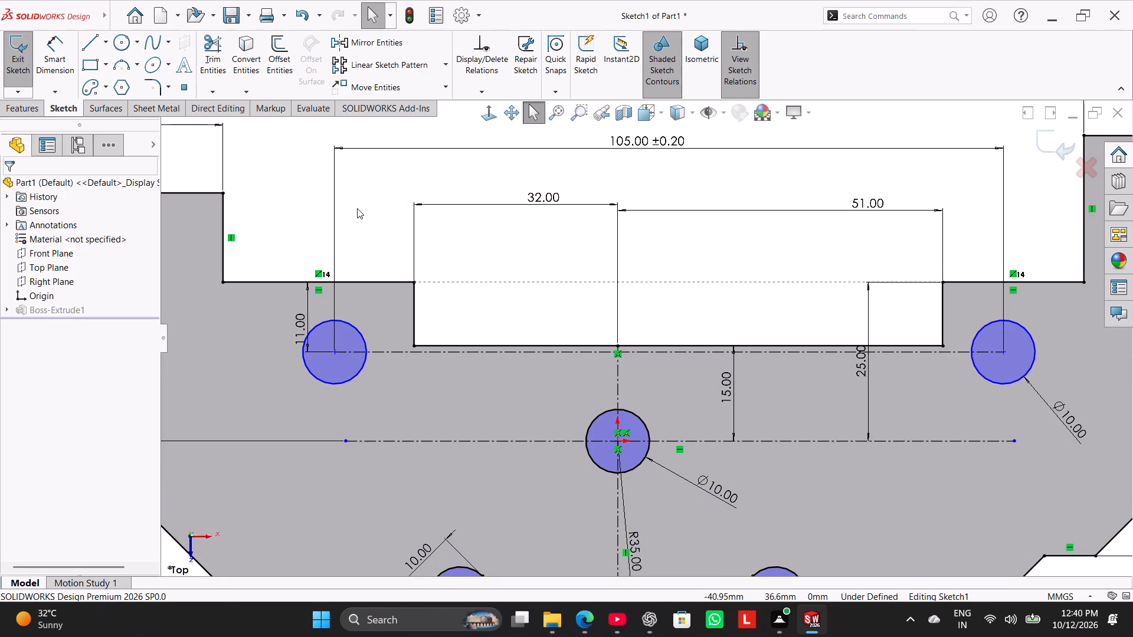
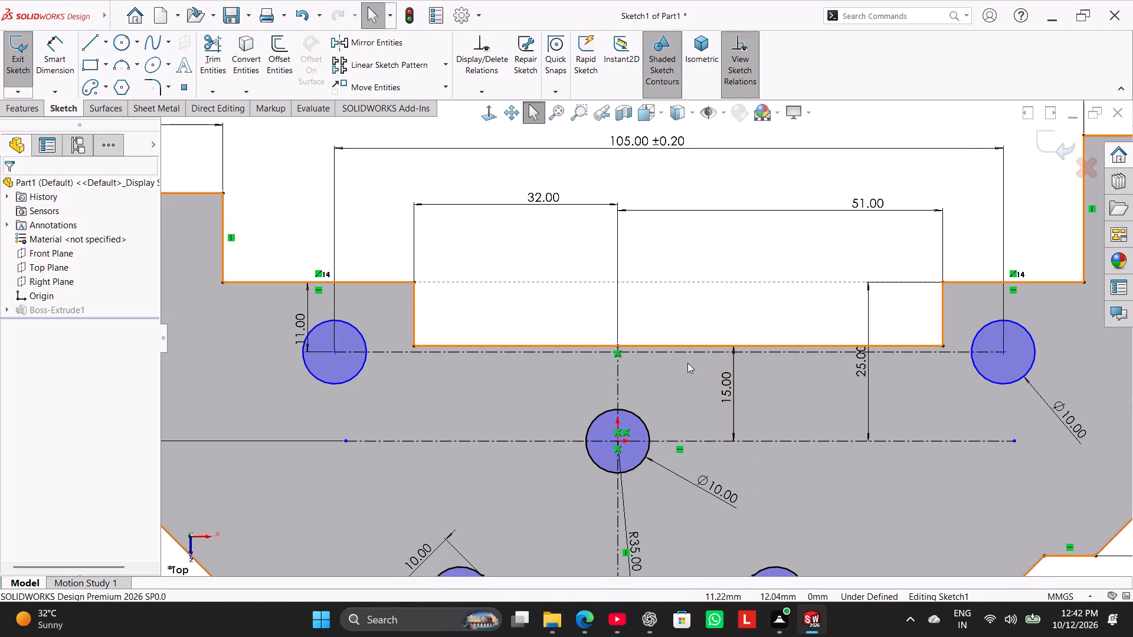
# Dimension the right outer hole's centre 62 mm horizontally from the vertical centreline.
pyautogui.click(47, 44)
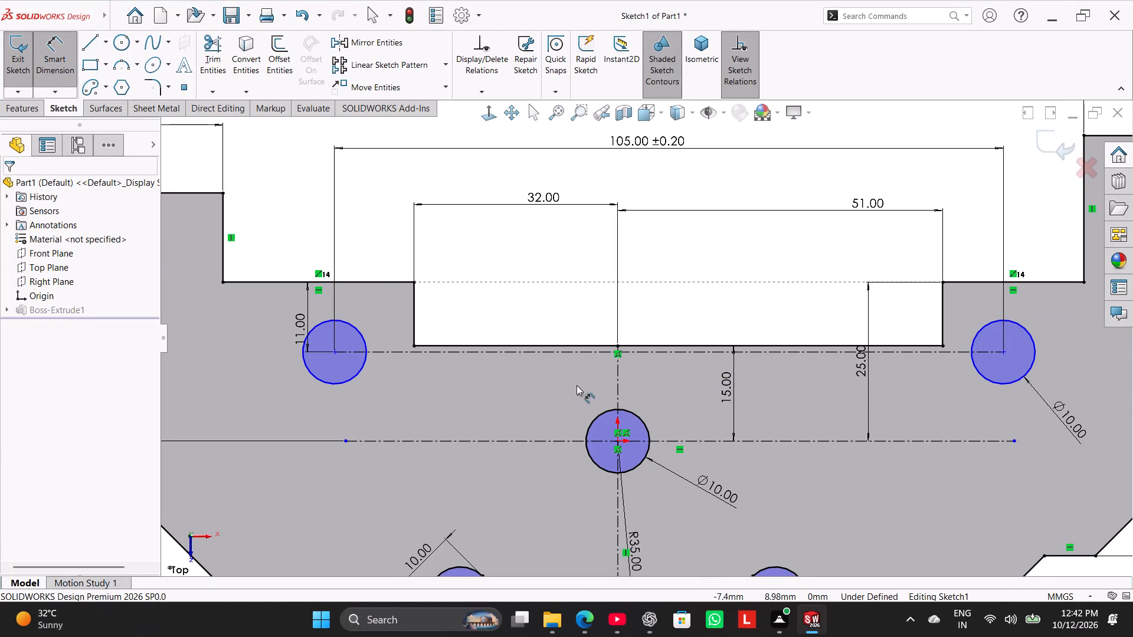
pyautogui.click(618, 386)
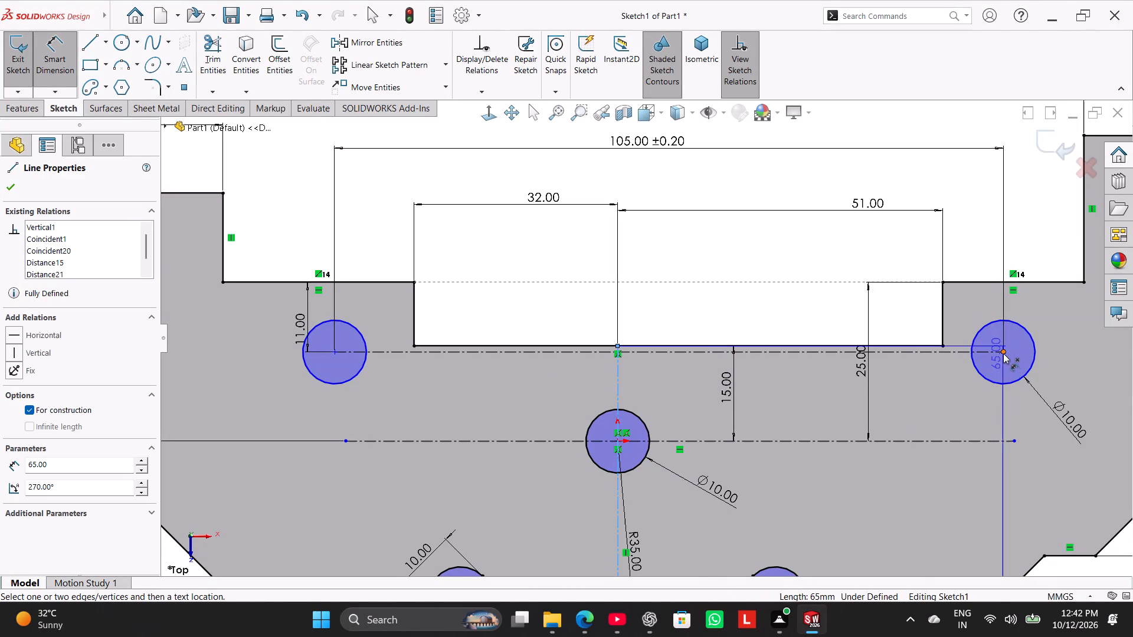
pyautogui.click(1003, 353)
pyautogui.click(839, 183)
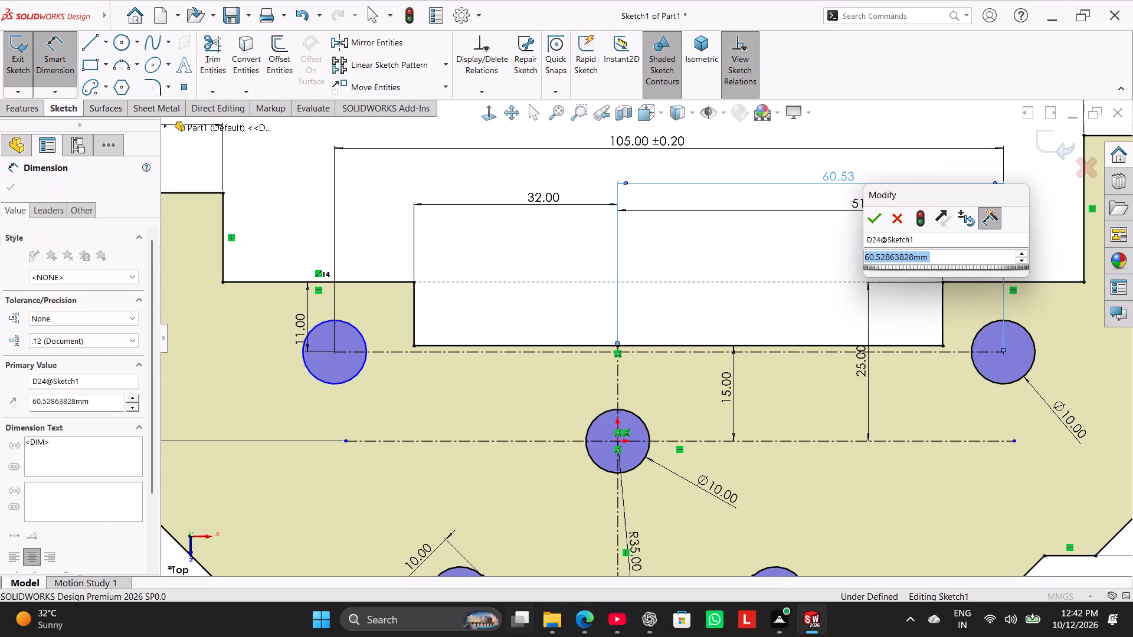
pyautogui.press('6')
pyautogui.press('2')
pyautogui.press('Return')
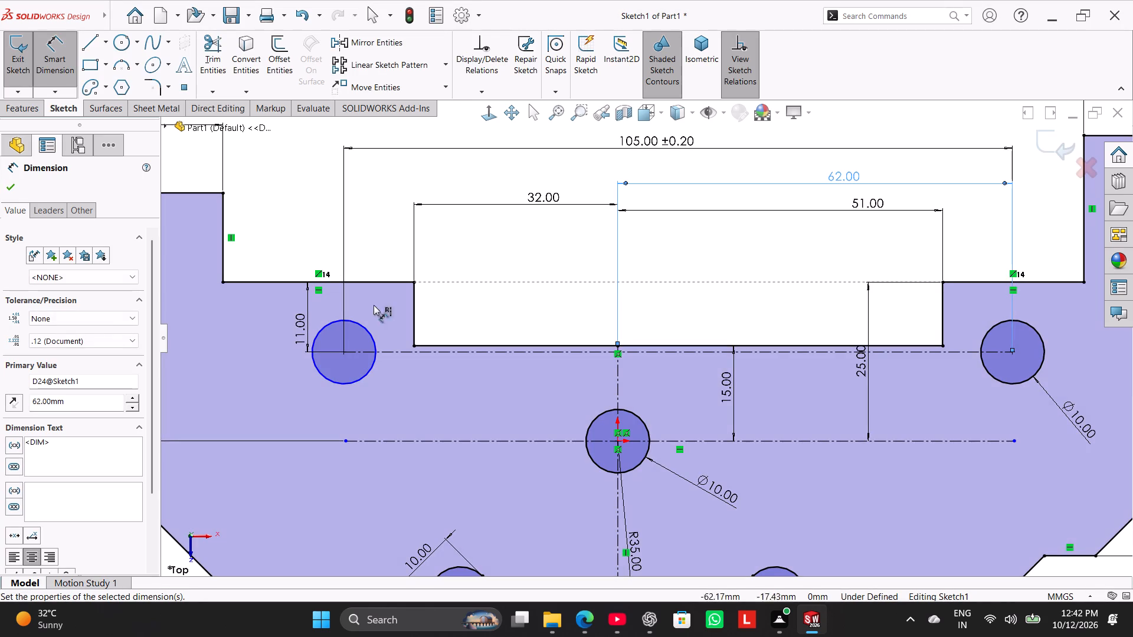
pyautogui.scroll(6, 926, 292)
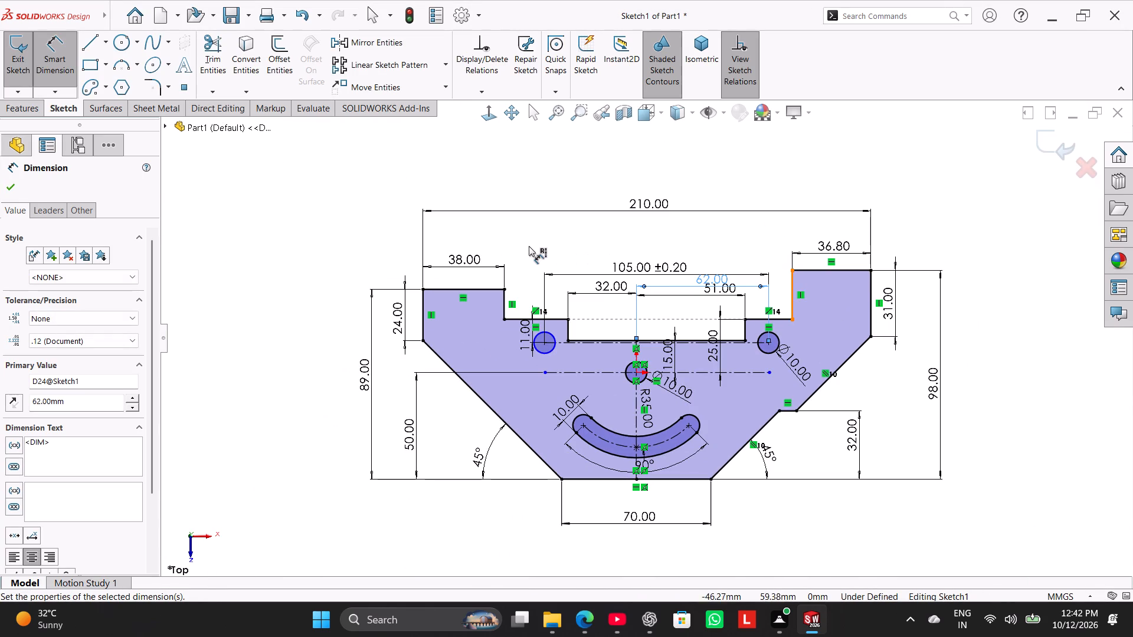
pyautogui.click(287, 195)
pyautogui.rightClick(287, 195)
pyautogui.click(321, 233)
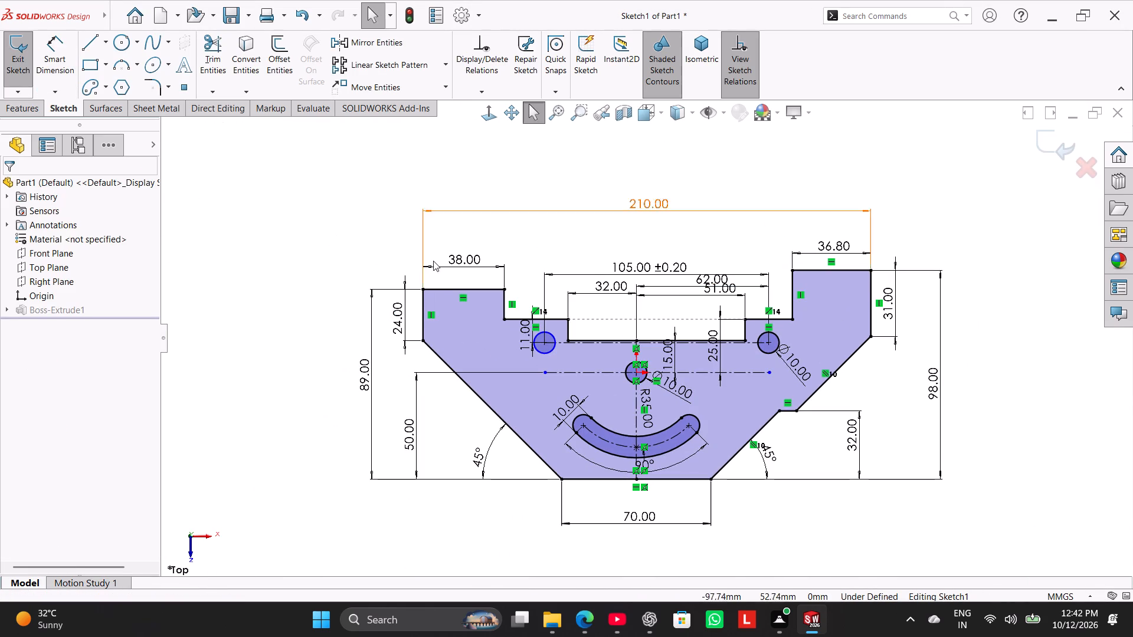
# Apply an equal relation between the two outer hole circles.
pyautogui.scroll(-5, 457, 272)
pyautogui.scroll(3, 718, 408)
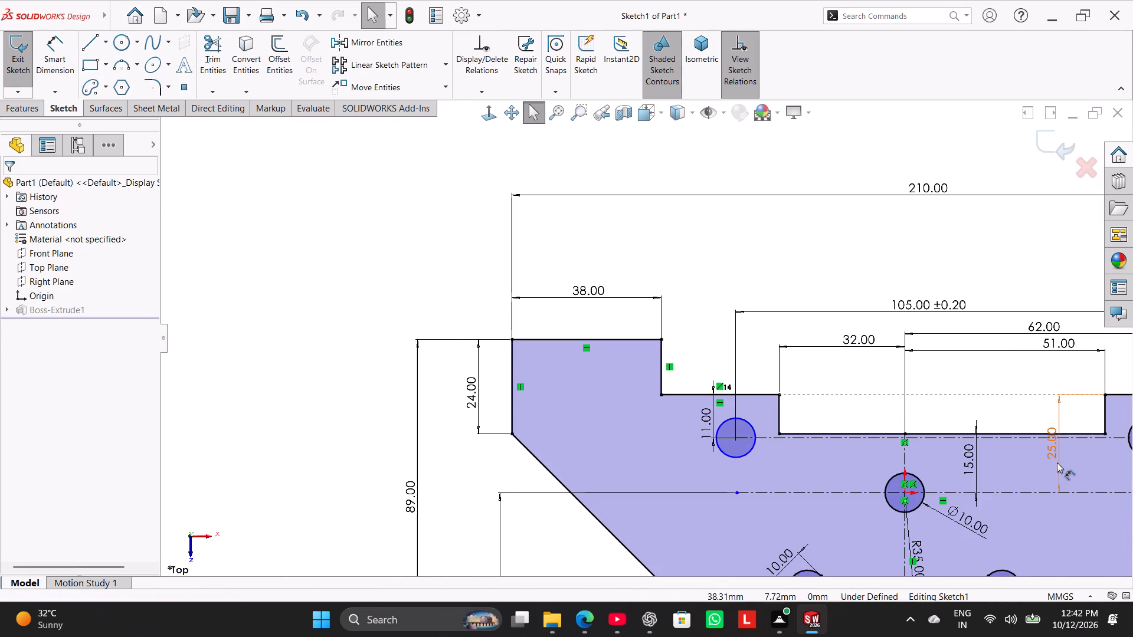
pyautogui.scroll(2, 1057, 462)
pyautogui.keyDown('ctrl'); pyautogui.click(993, 418); pyautogui.keyUp('ctrl')
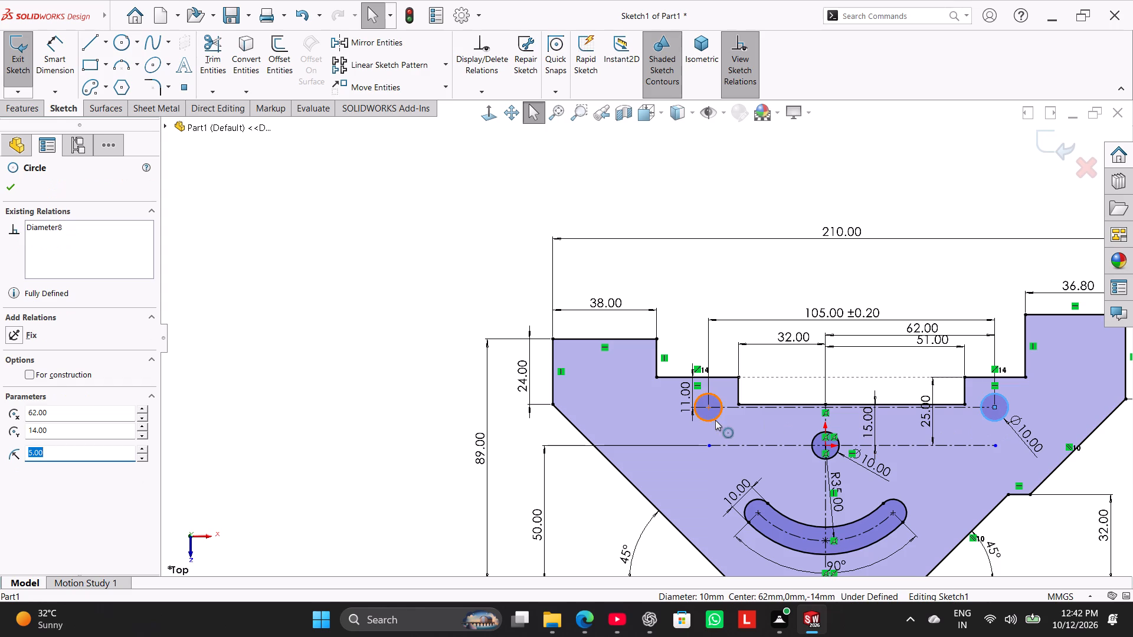
pyautogui.keyDown('ctrl'); pyautogui.click(712, 420); pyautogui.keyUp('ctrl')
pyautogui.click(32, 450)
pyautogui.click(237, 320)
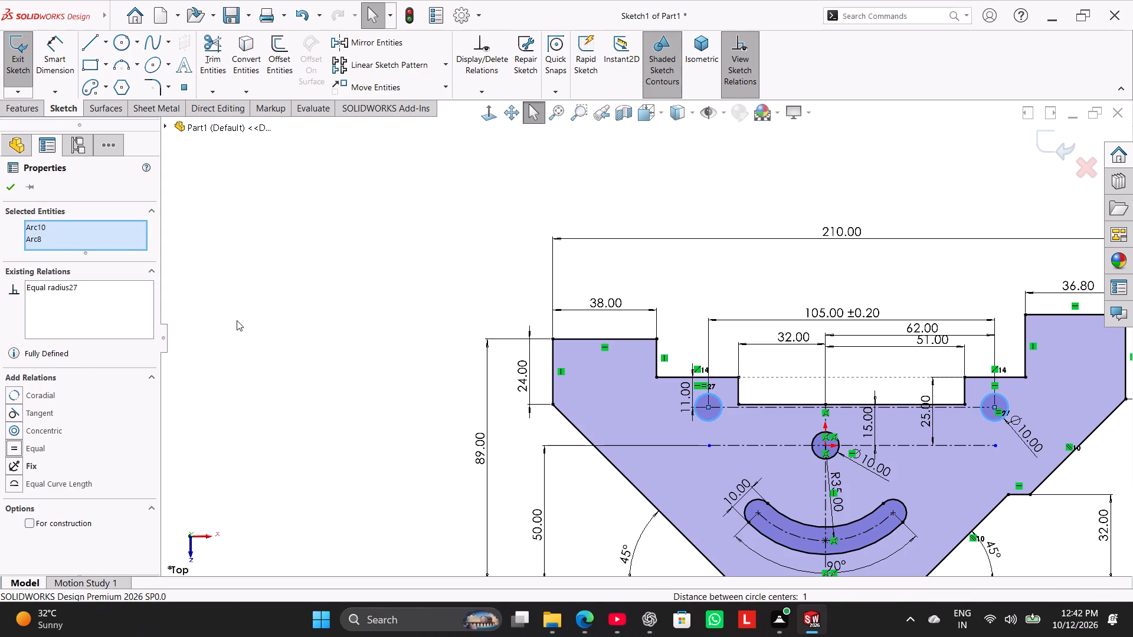
pyautogui.scroll(3, 870, 482)
pyautogui.scroll(-2, 870, 479)
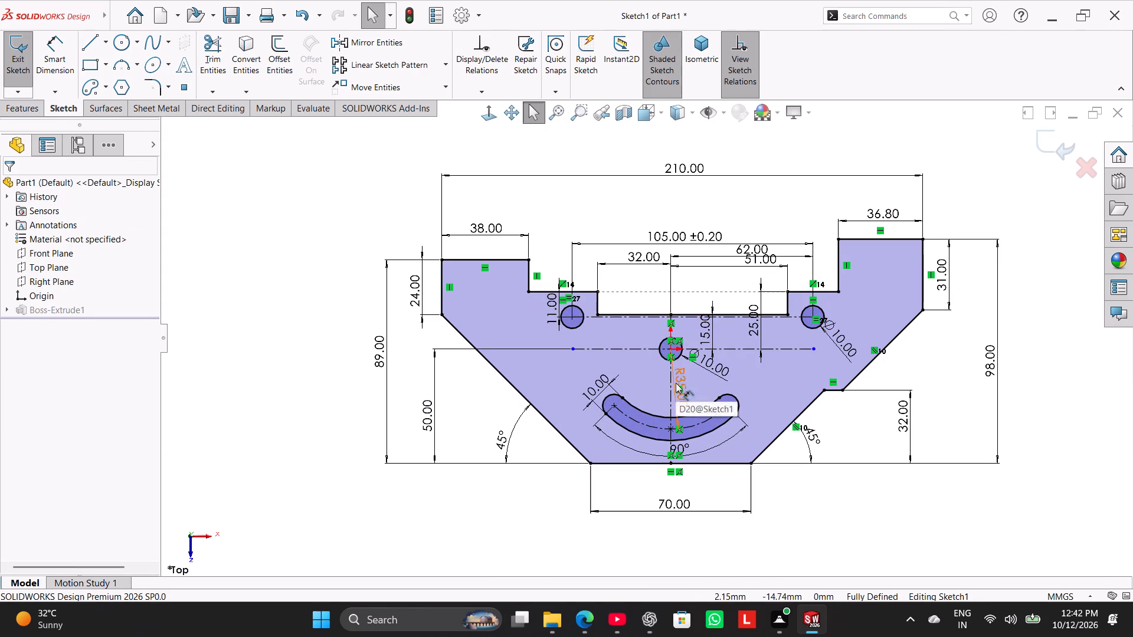
# Exit the sketch to rebuild the extruded plate and view it from several angles.
pyautogui.click(14, 66)
pyautogui.click(202, 257)
pyautogui.moveTo(296, 324); pyautogui.dragTo(303, 242, button='middle')
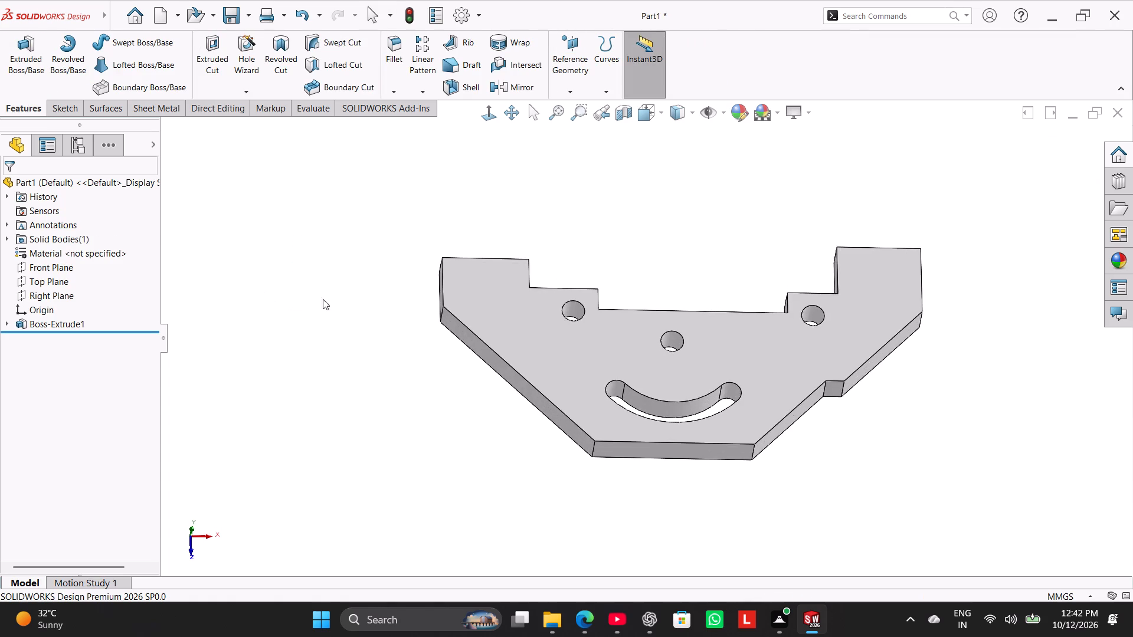
pyautogui.moveTo(332, 389); pyautogui.dragTo(512, 307, button='right')
pyautogui.click(327, 356)
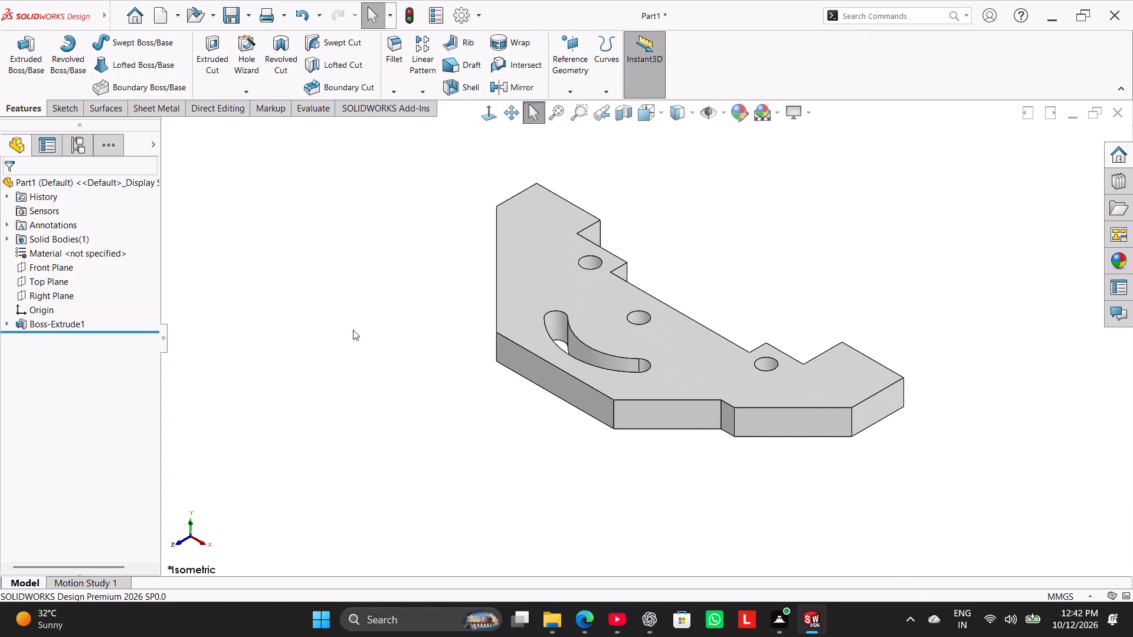
pyautogui.moveTo(418, 212); pyautogui.dragTo(431, 385, button='middle')
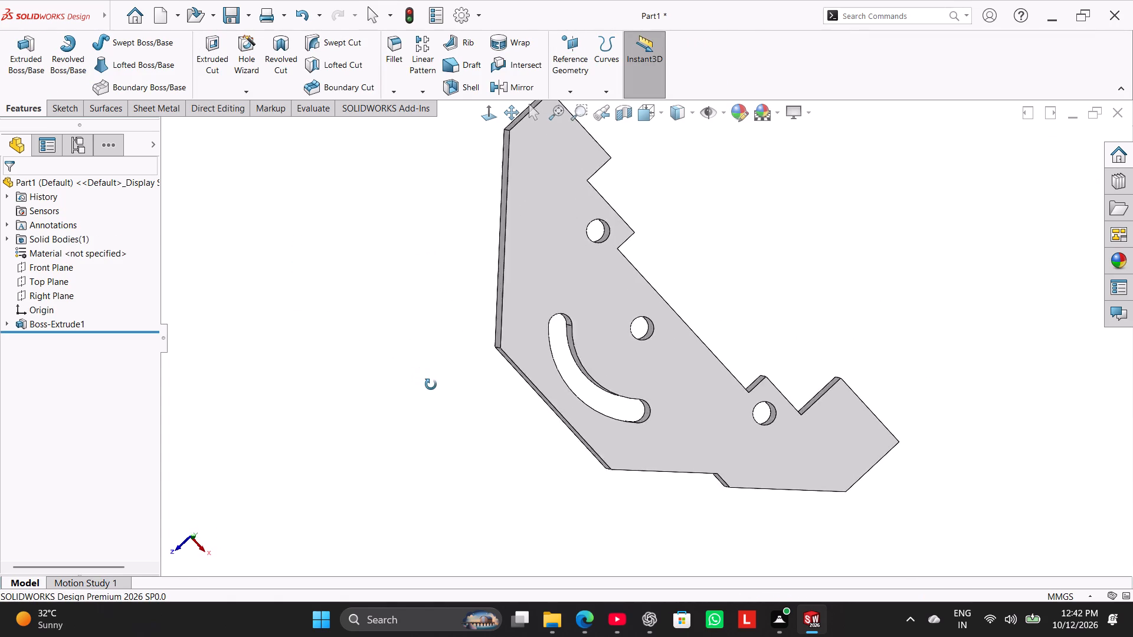
pyautogui.moveTo(431, 385); pyautogui.dragTo(346, 351, button='middle')
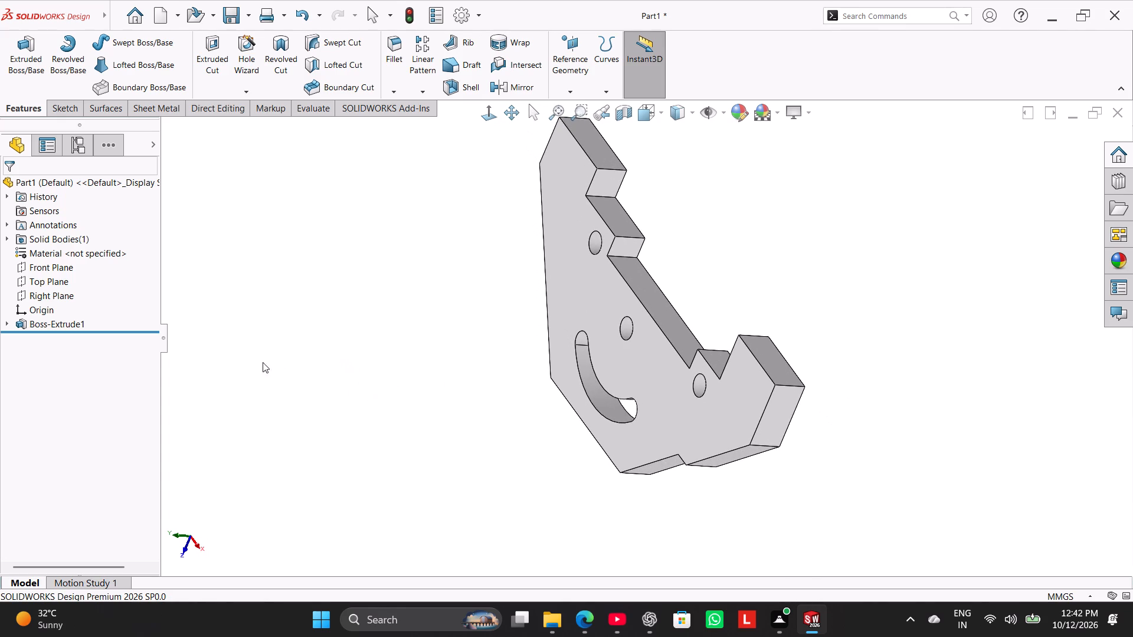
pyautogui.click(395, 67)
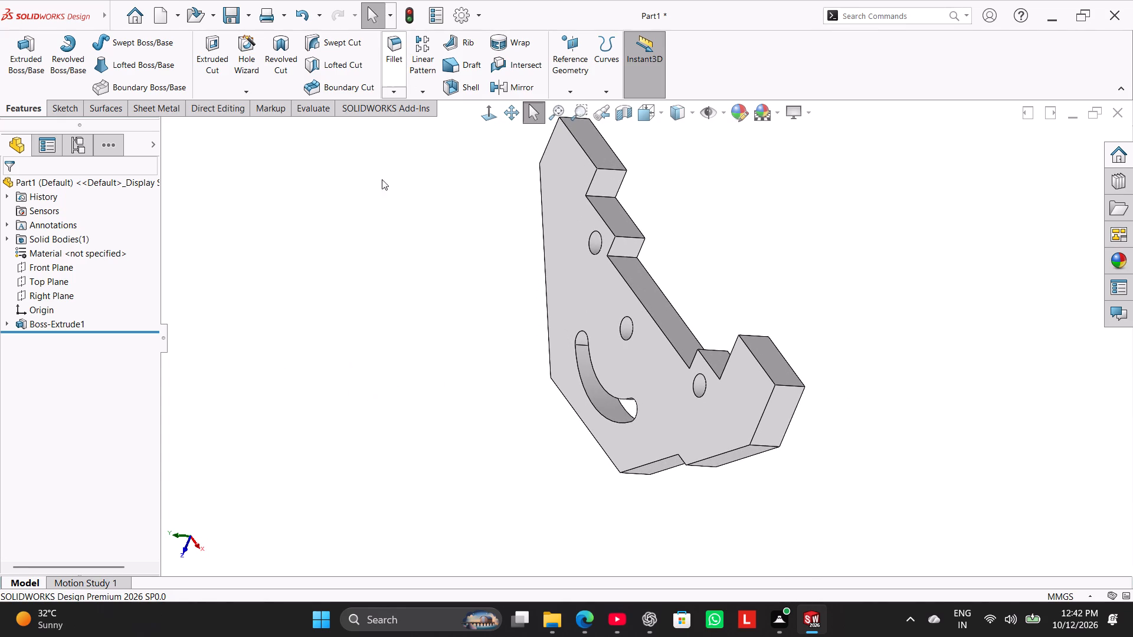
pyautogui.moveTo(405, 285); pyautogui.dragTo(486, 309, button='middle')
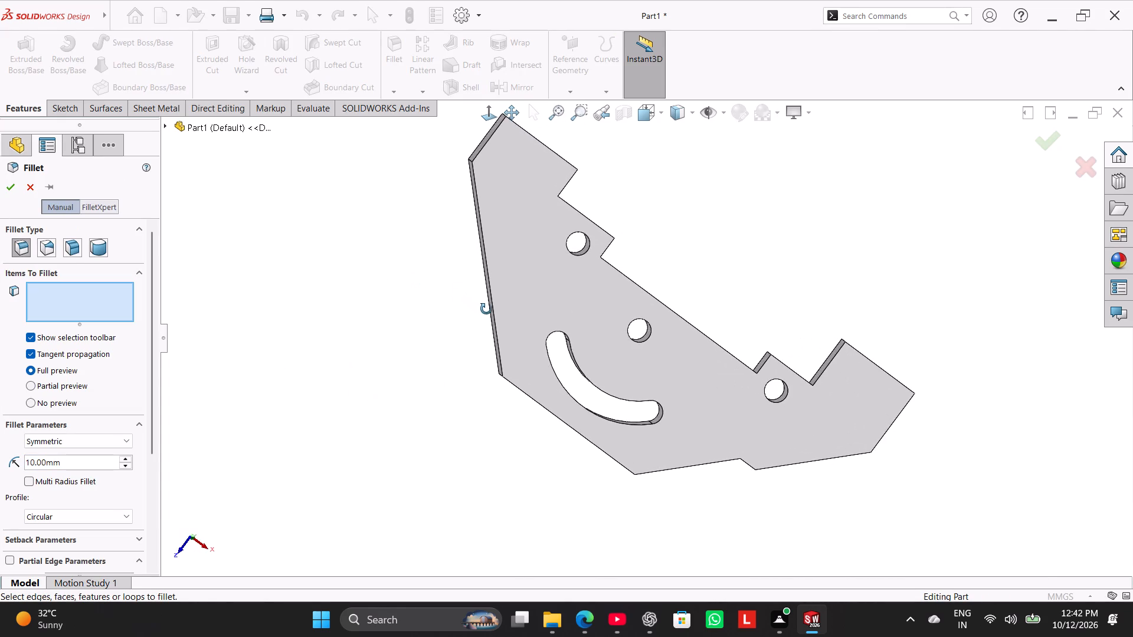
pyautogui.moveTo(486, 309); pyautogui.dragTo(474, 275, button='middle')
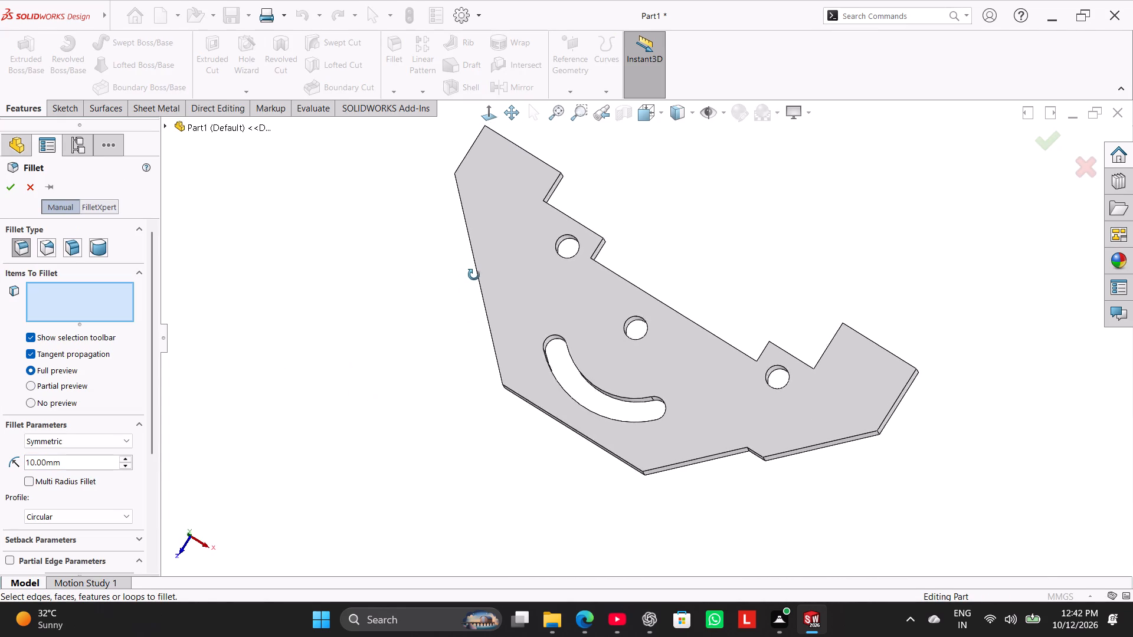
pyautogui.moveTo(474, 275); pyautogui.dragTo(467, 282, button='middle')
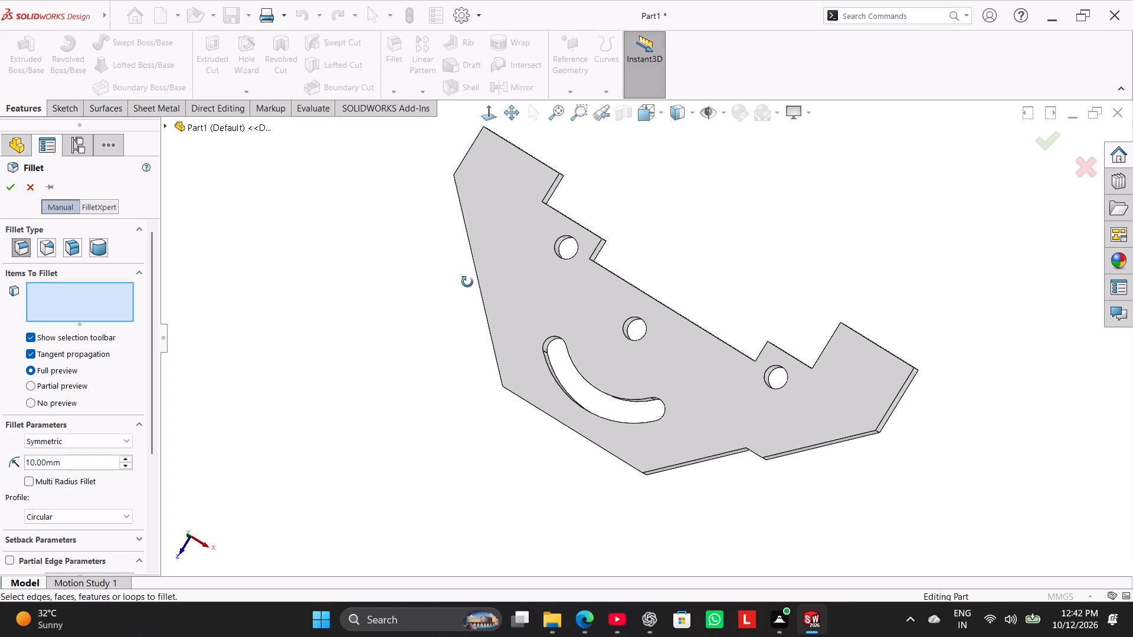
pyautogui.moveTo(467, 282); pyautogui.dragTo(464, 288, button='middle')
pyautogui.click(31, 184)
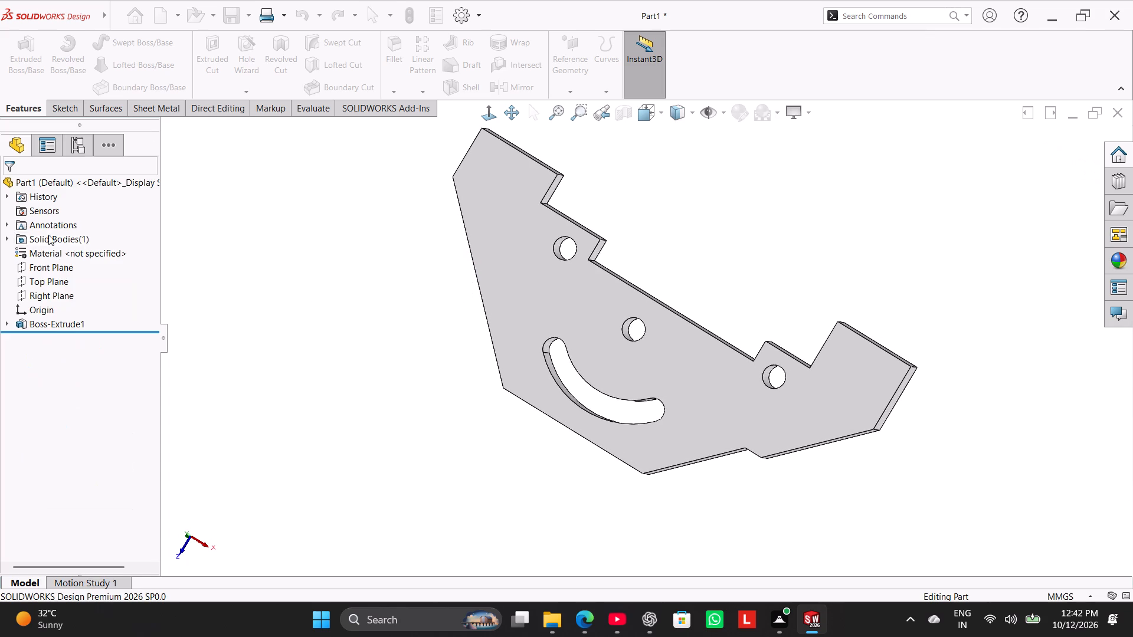
# Reopen the plate's sketch to check the distance between the notch's bottom edge and the left shoulder edge, and exit it.
pyautogui.rightClick(63, 323)
pyautogui.click(92, 291)
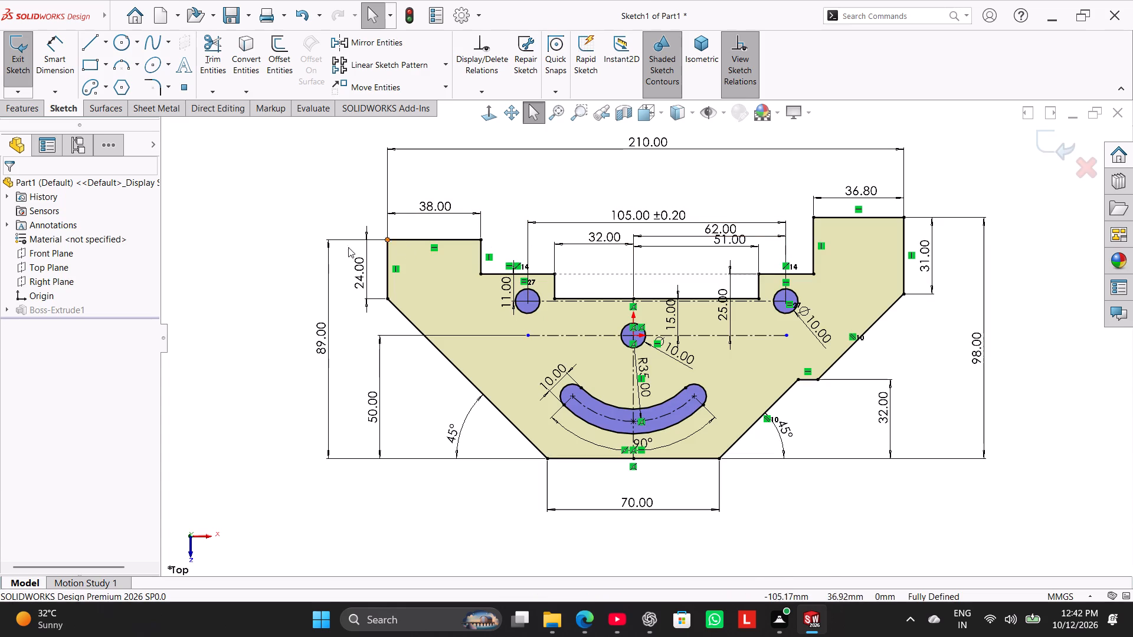
pyautogui.click(60, 55)
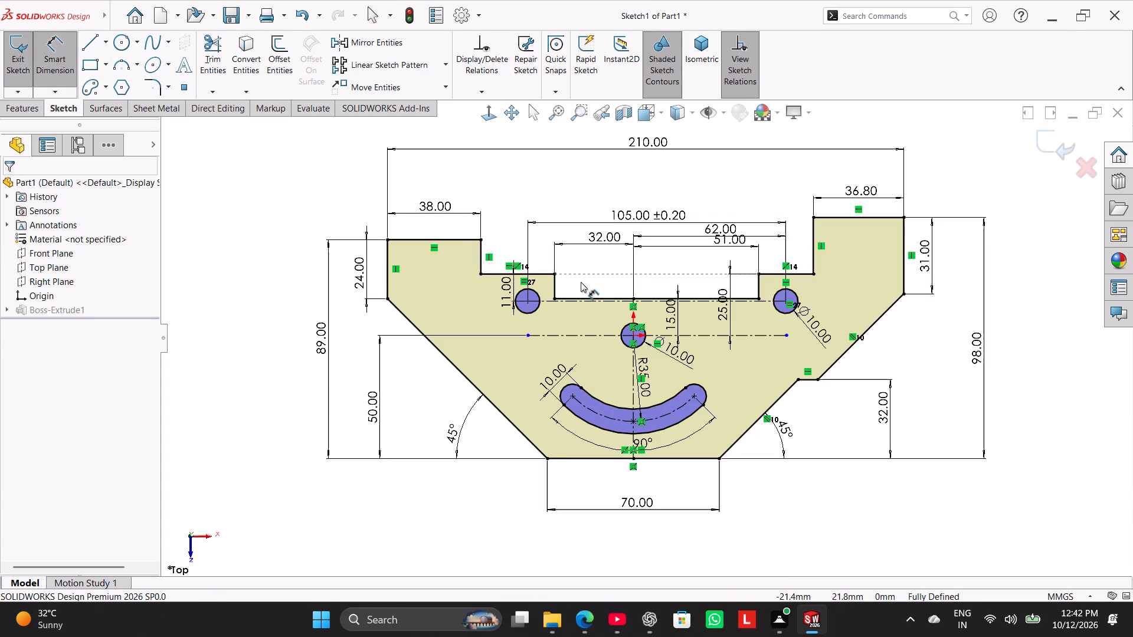
pyautogui.scroll(-4, 587, 282)
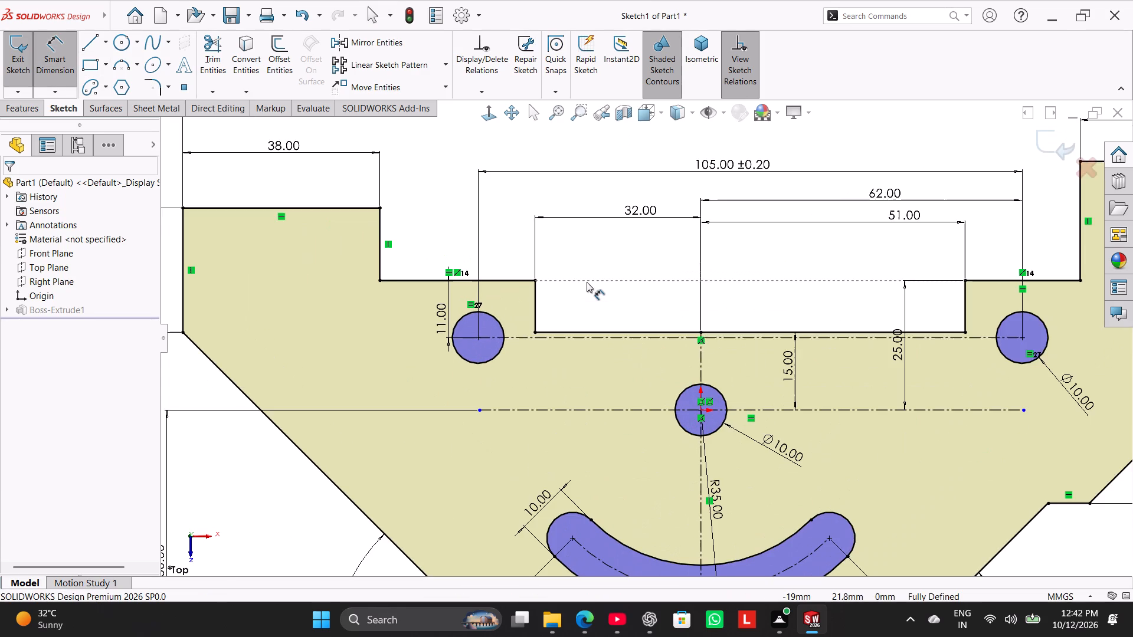
pyautogui.click(562, 333)
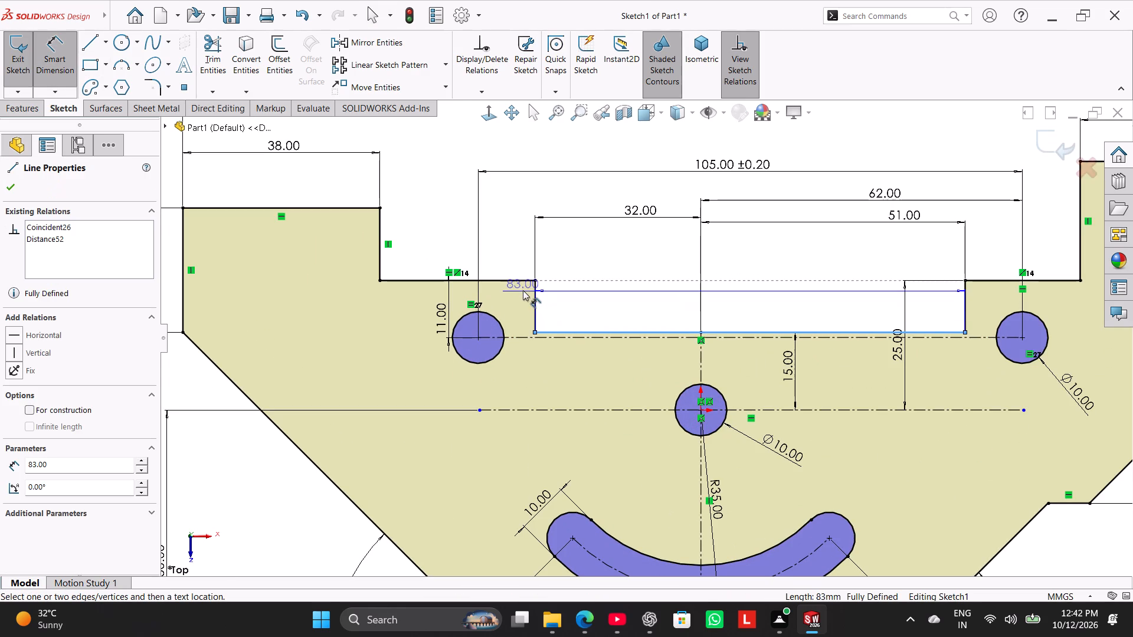
pyautogui.click(518, 280)
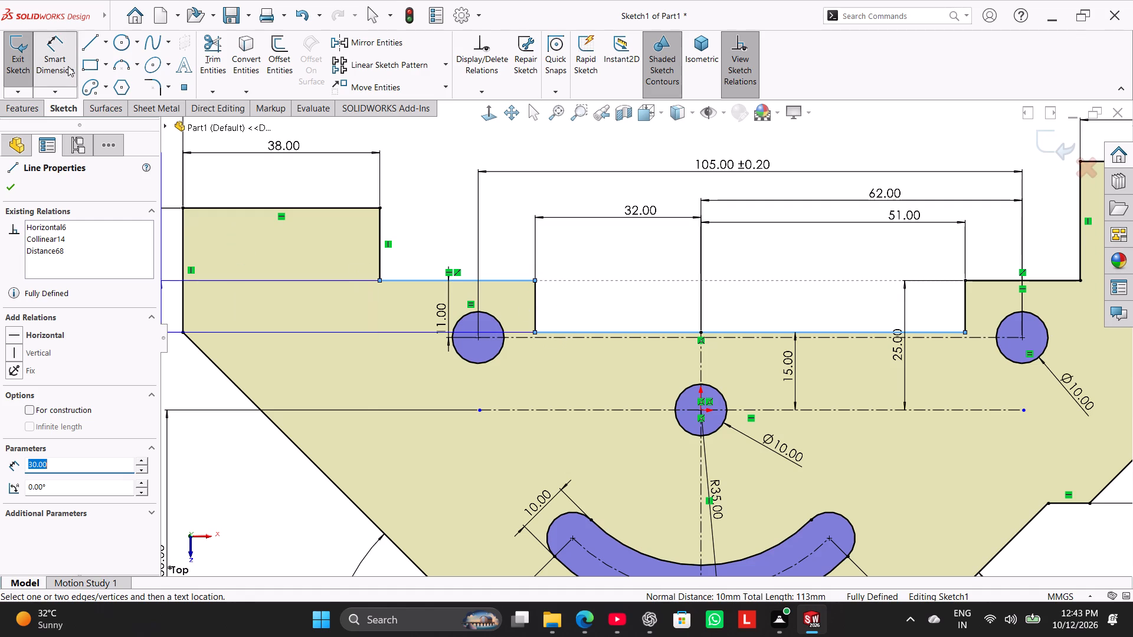
pyautogui.click(66, 62)
pyautogui.scroll(5, 531, 248)
pyautogui.click(290, 251)
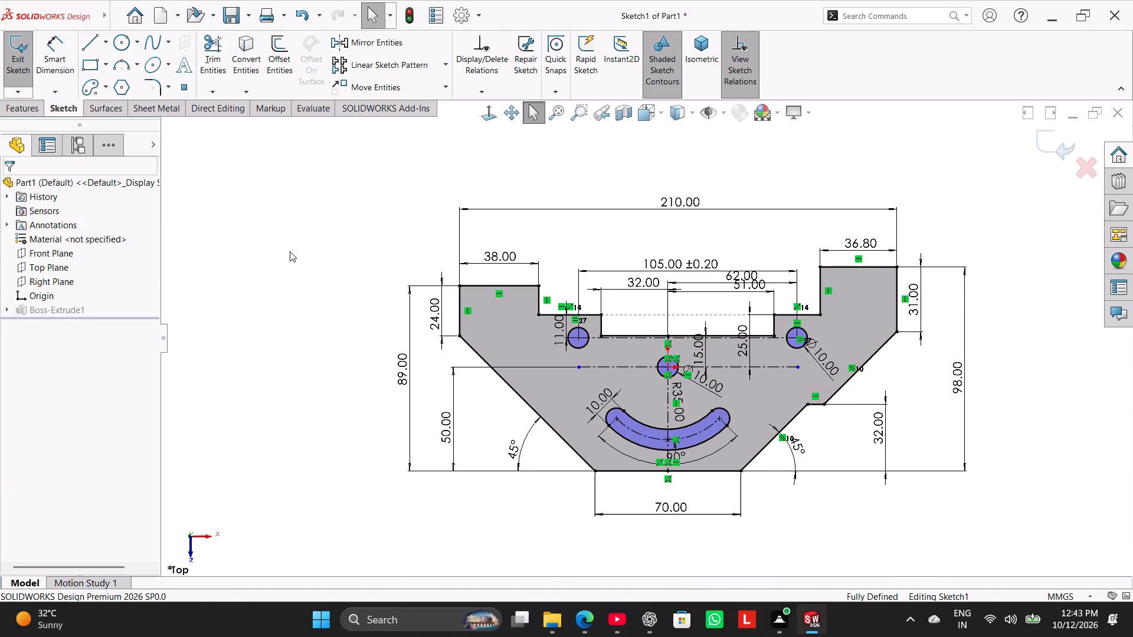
pyautogui.click(13, 64)
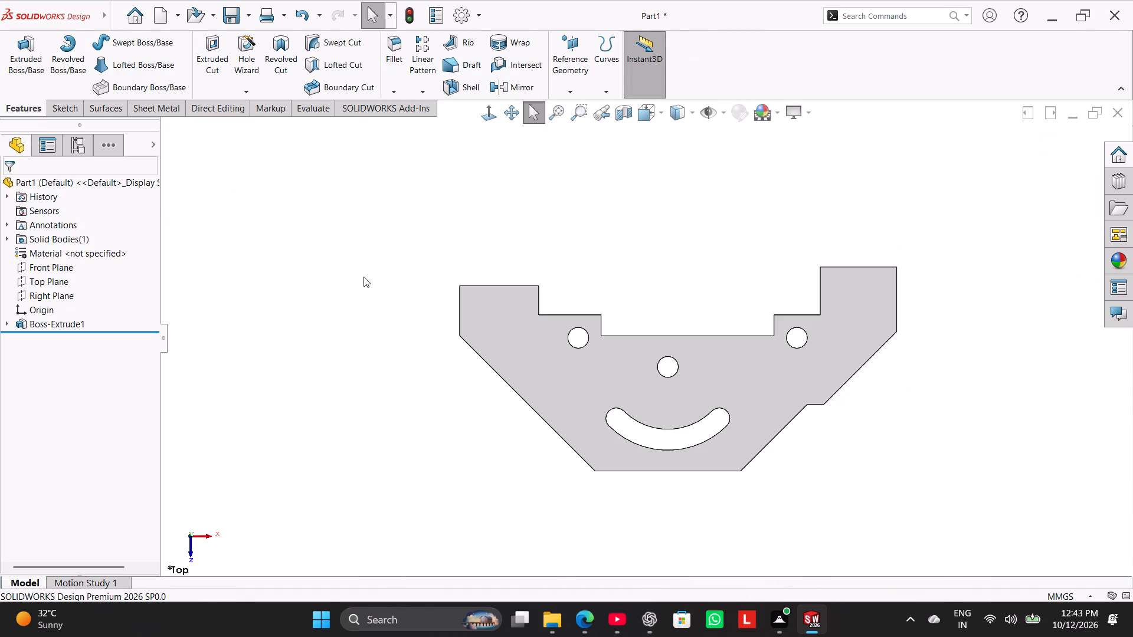
# Start a 10 mm radius fillet and select the inner corner edges where the left and right lugs meet their shoulders.
pyautogui.click(392, 48)
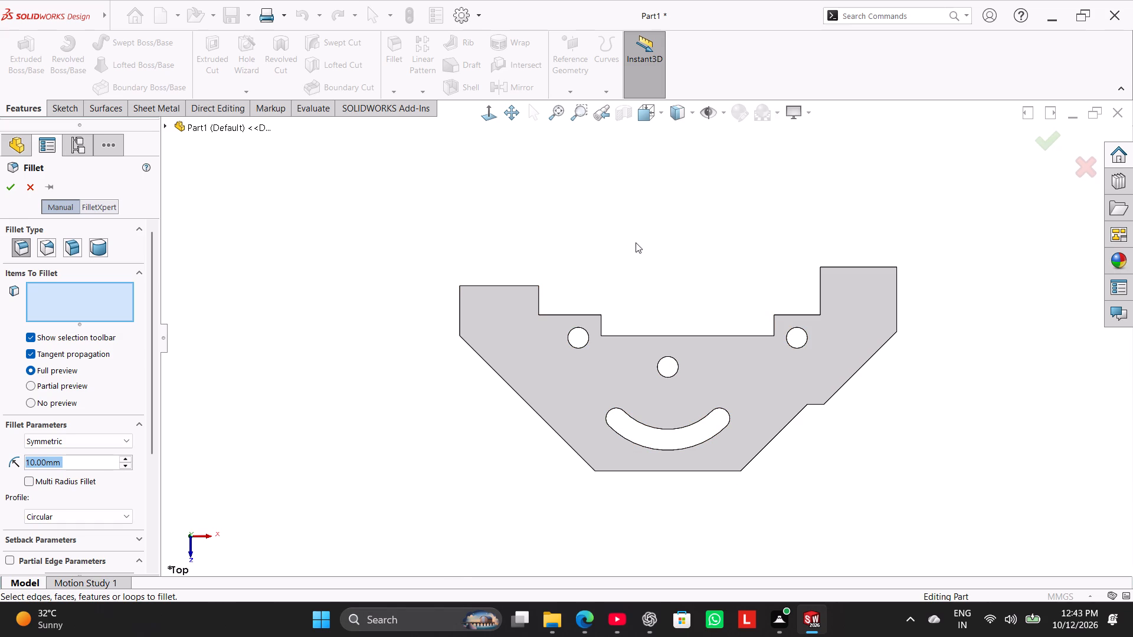
pyautogui.scroll(1, 646, 251)
pyautogui.moveTo(646, 278); pyautogui.dragTo(617, 321, button='middle')
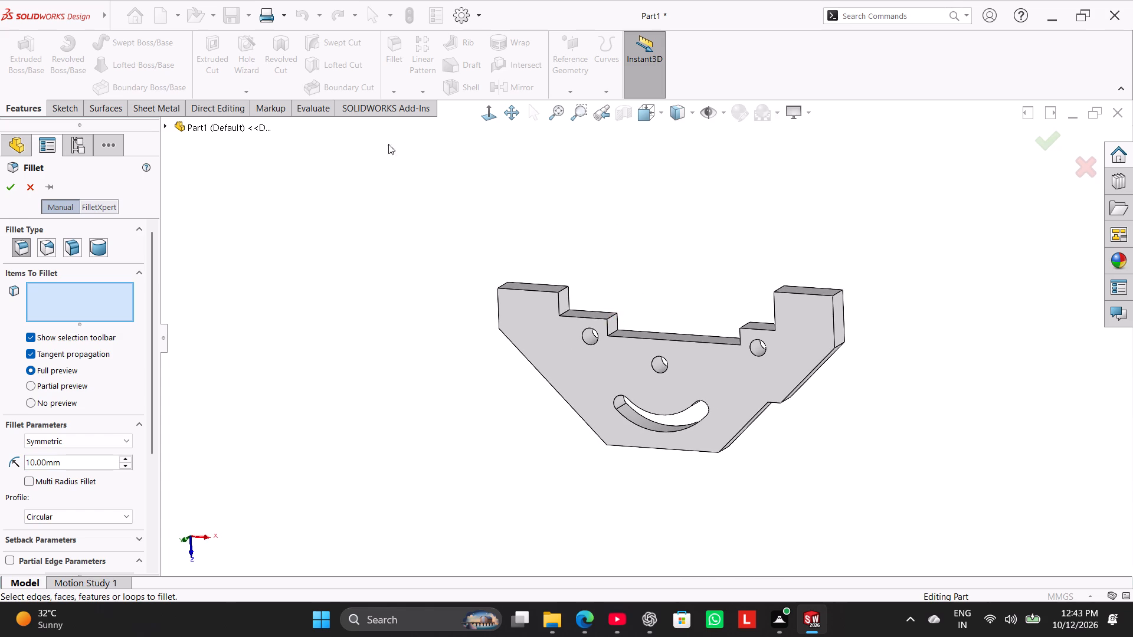
pyautogui.moveTo(626, 283); pyautogui.dragTo(592, 346, button='middle')
pyautogui.scroll(-4, 624, 263)
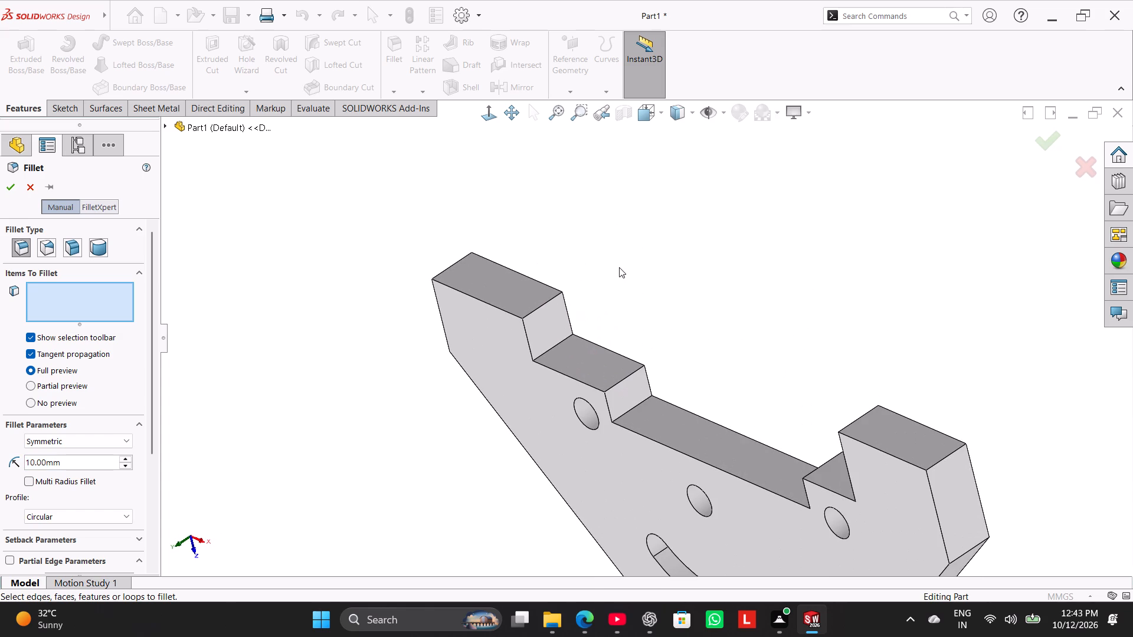
pyautogui.click(569, 336)
pyautogui.moveTo(626, 302); pyautogui.dragTo(701, 376, button='middle')
pyautogui.moveTo(717, 310); pyautogui.dragTo(836, 400, button='middle')
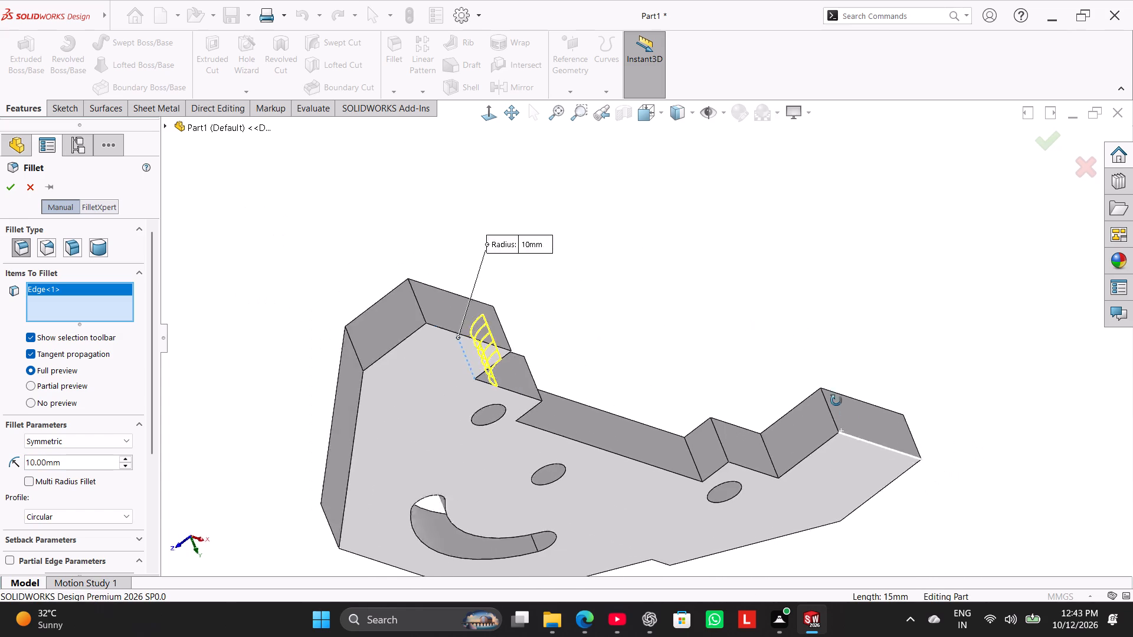
pyautogui.moveTo(836, 400); pyautogui.dragTo(846, 414, button='middle')
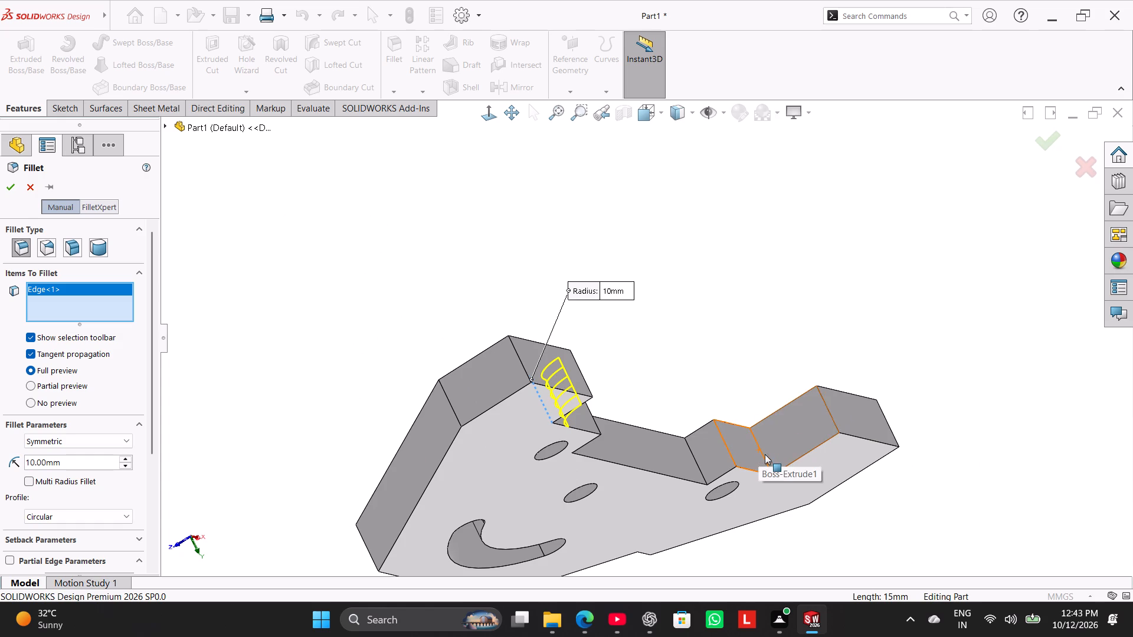
pyautogui.click(760, 451)
# Add the two bottom corner edges of the central notch to the 10 mm fillet and apply it.
pyautogui.moveTo(715, 351); pyautogui.dragTo(674, 246, button='middle')
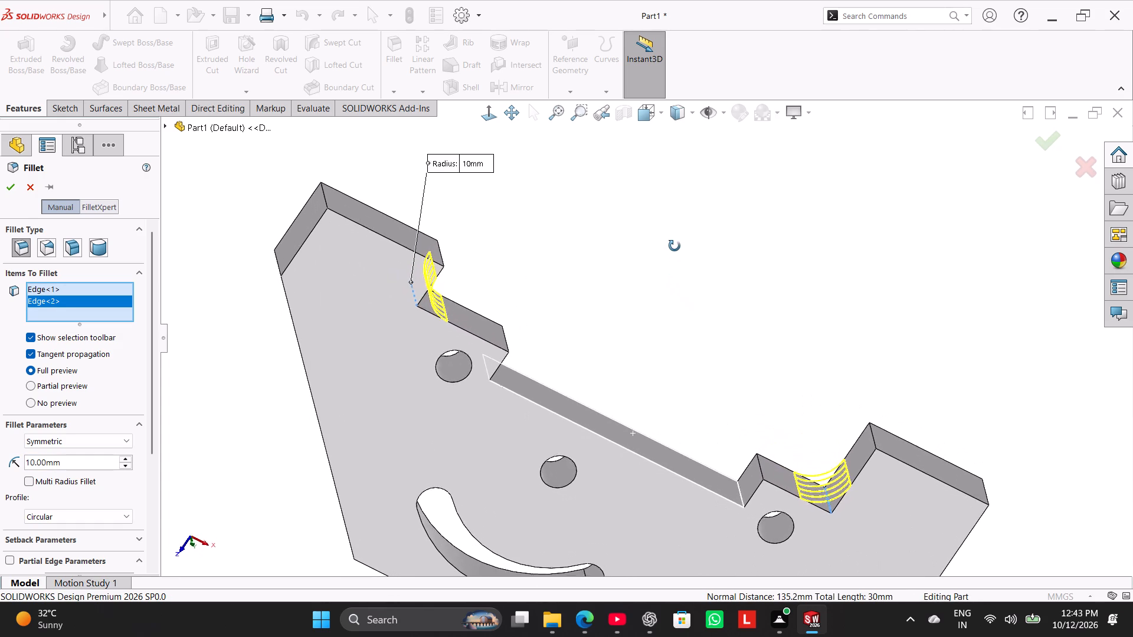
pyautogui.moveTo(674, 246); pyautogui.dragTo(614, 231, button='middle')
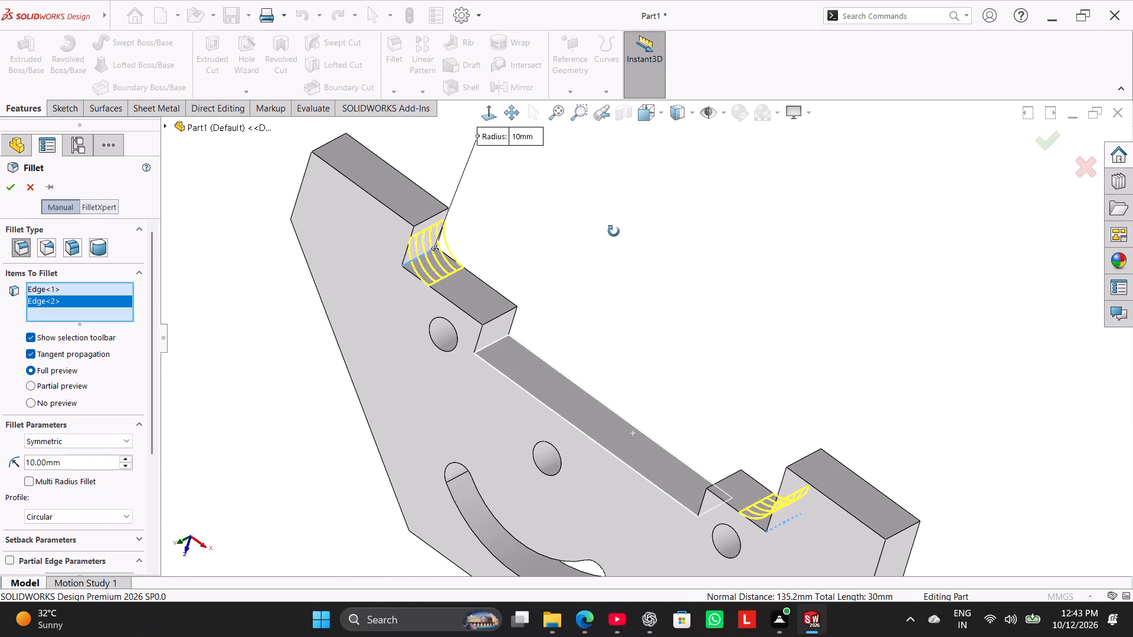
pyautogui.moveTo(614, 231); pyautogui.dragTo(627, 227, button='middle')
pyautogui.middleClick(627, 208)
pyautogui.moveTo(767, 339); pyautogui.dragTo(804, 232, button='middle')
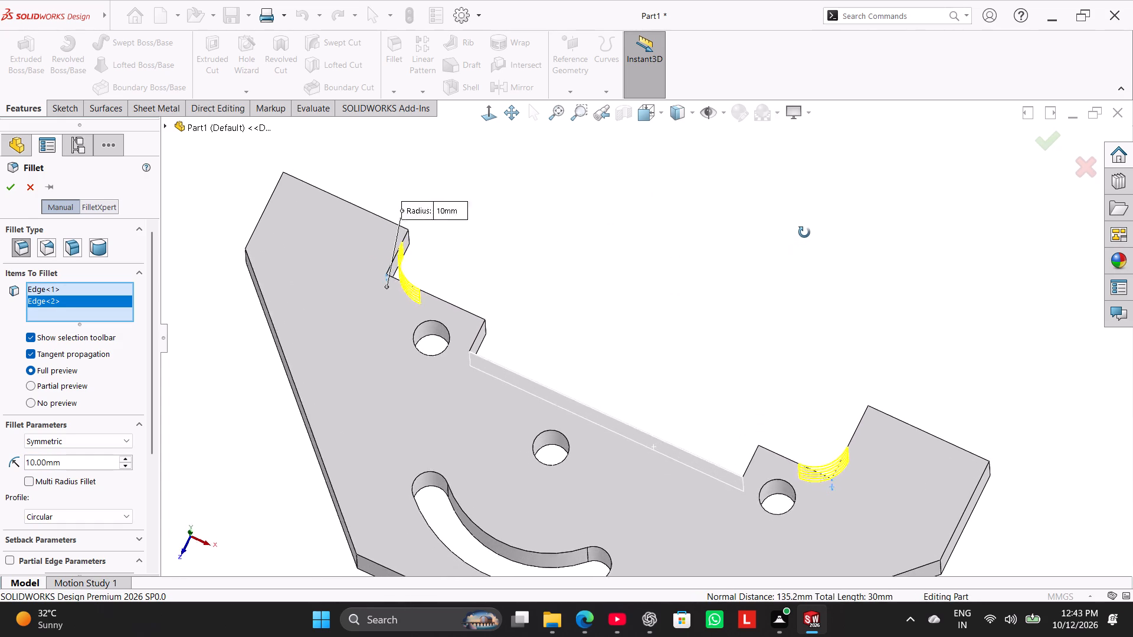
pyautogui.moveTo(804, 232); pyautogui.dragTo(836, 247, button='middle')
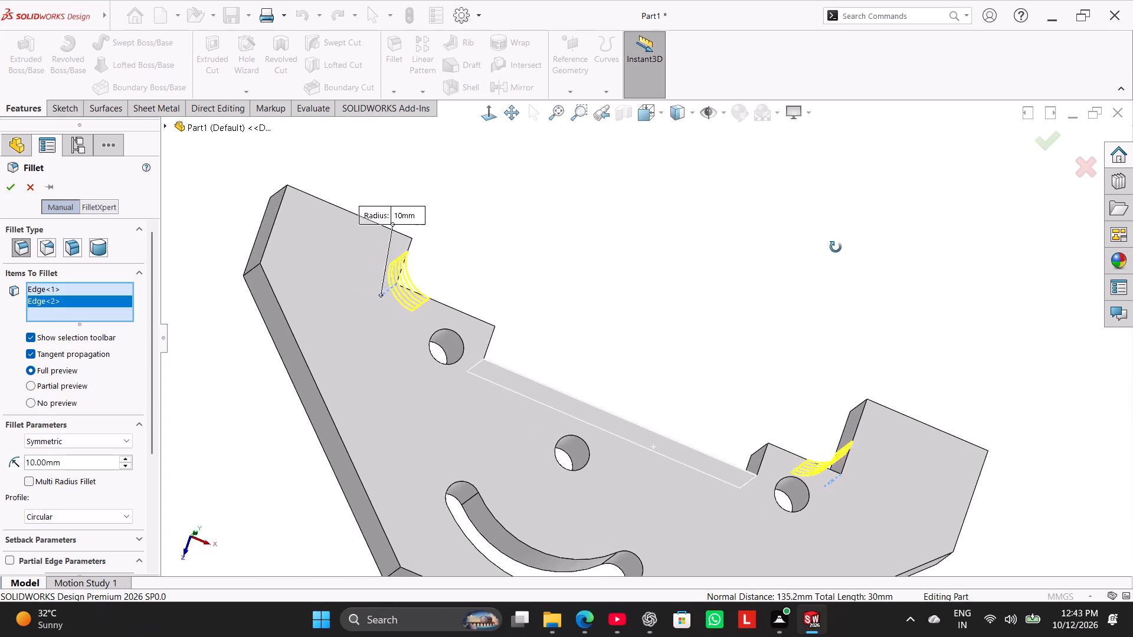
pyautogui.moveTo(836, 247); pyautogui.dragTo(799, 306, button='middle')
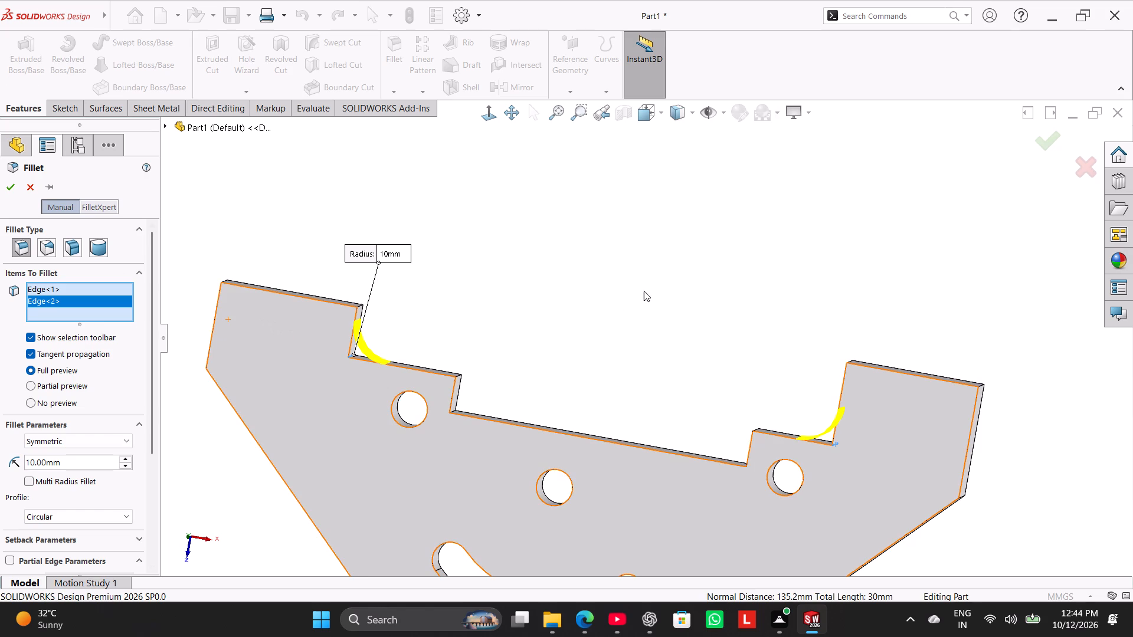
pyautogui.moveTo(644, 291); pyautogui.dragTo(700, 471, button='middle')
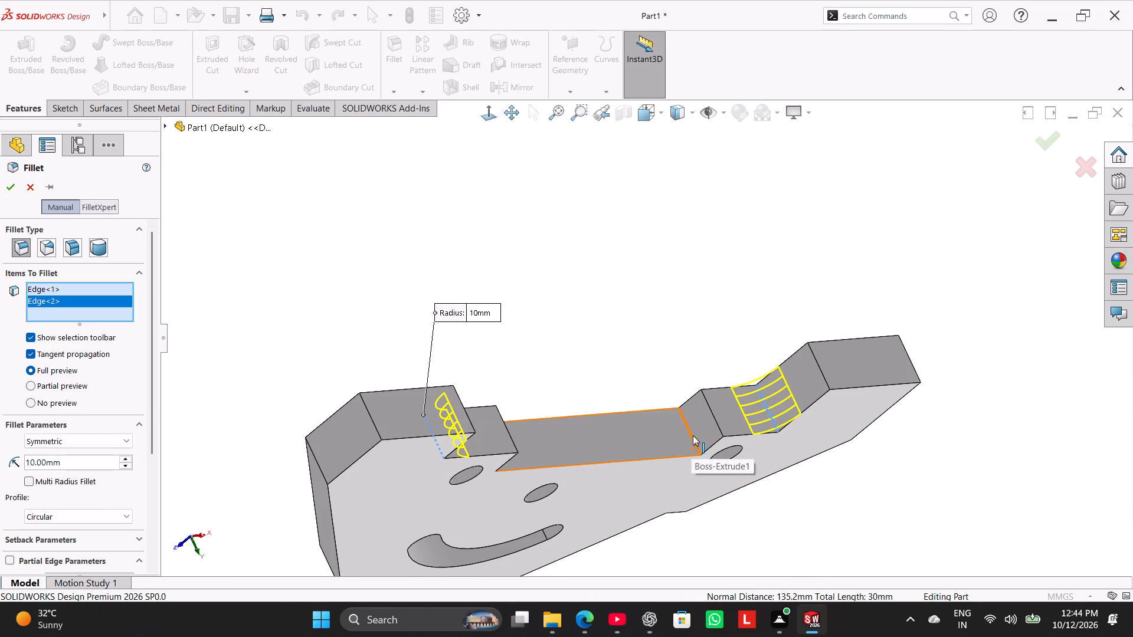
pyautogui.click(693, 435)
pyautogui.moveTo(659, 377); pyautogui.dragTo(506, 332, button='middle')
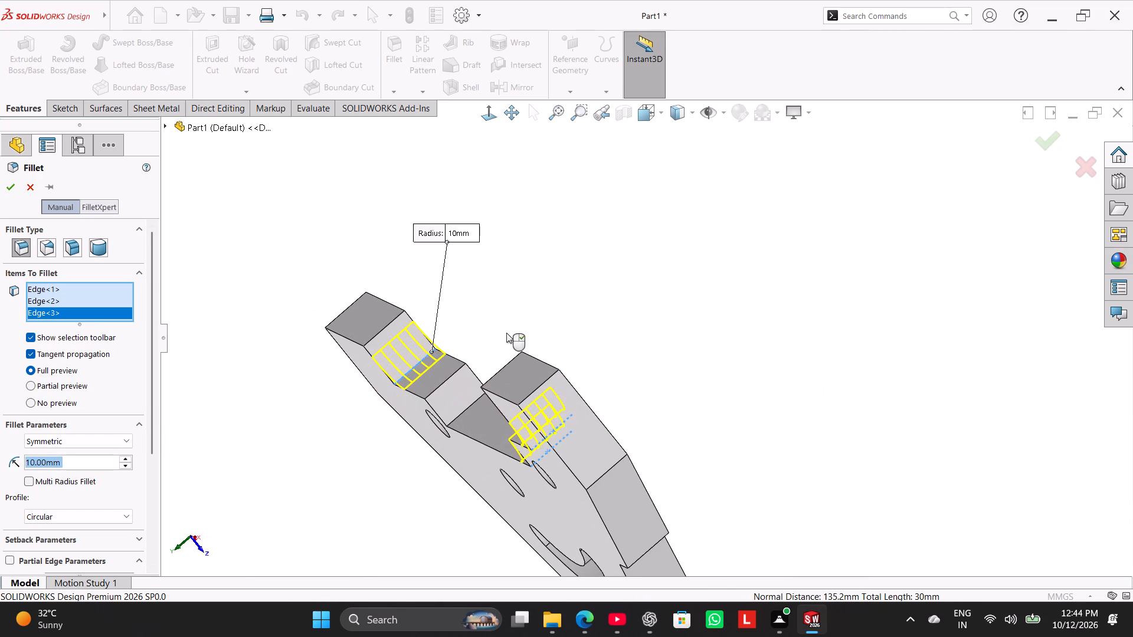
pyautogui.click(464, 410)
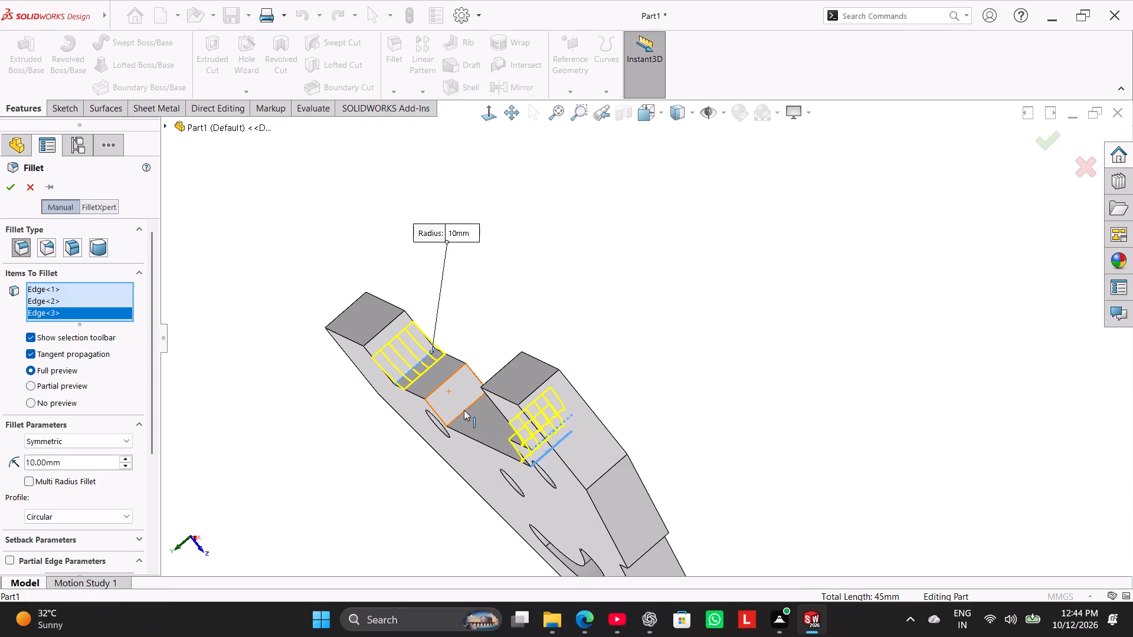
pyautogui.moveTo(372, 457); pyautogui.dragTo(424, 356, button='middle')
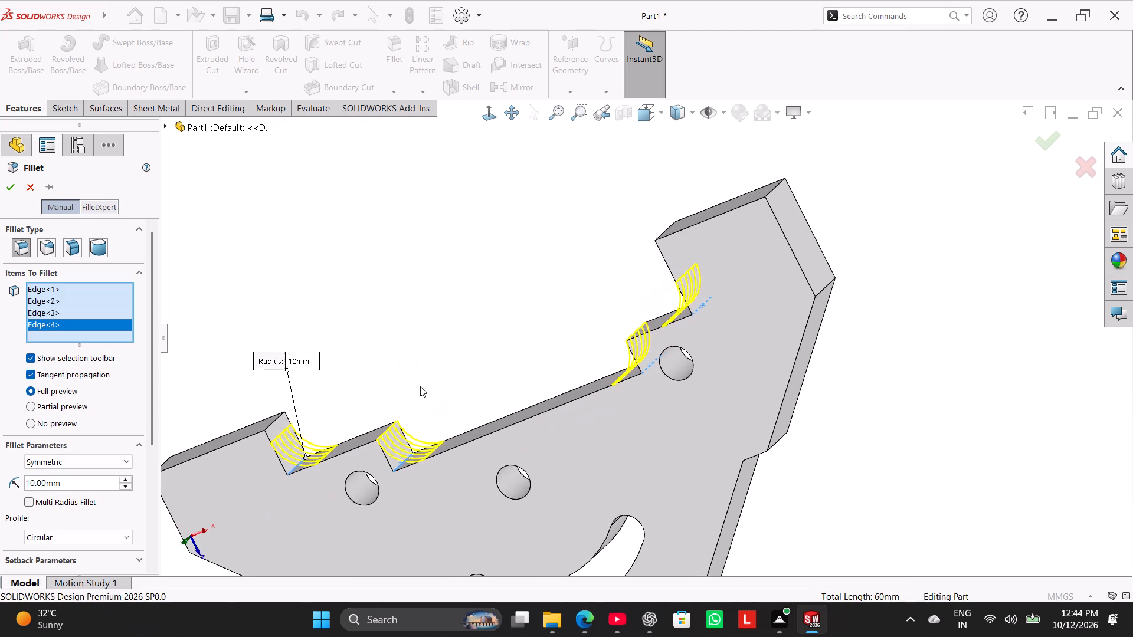
pyautogui.scroll(2, 420, 386)
pyautogui.moveTo(456, 338); pyautogui.dragTo(505, 289, button='middle')
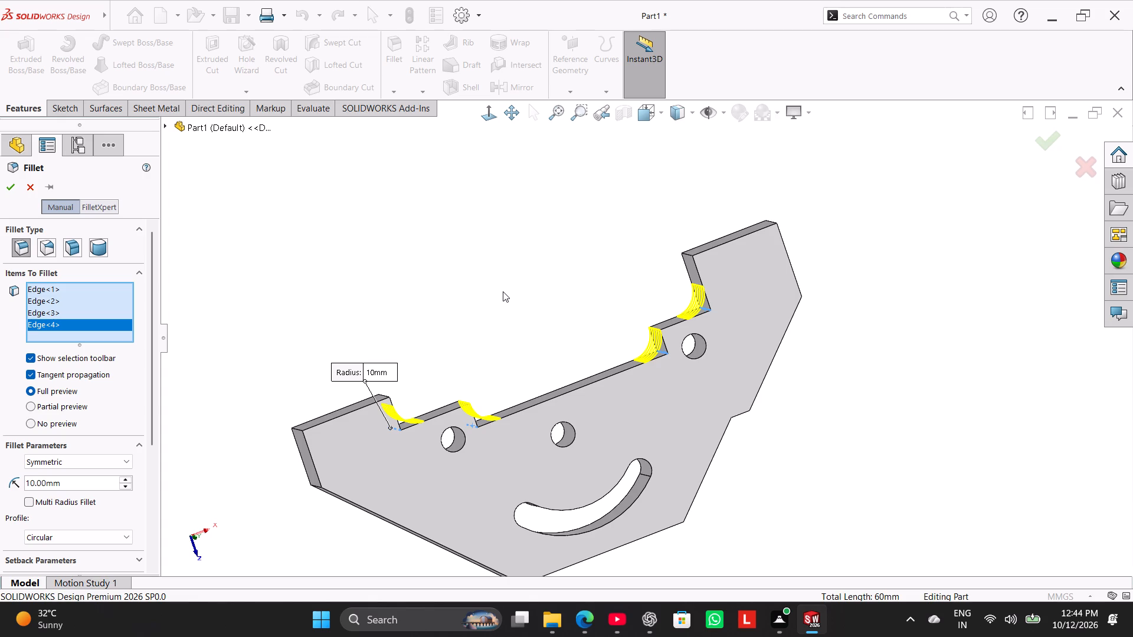
pyautogui.click(8, 189)
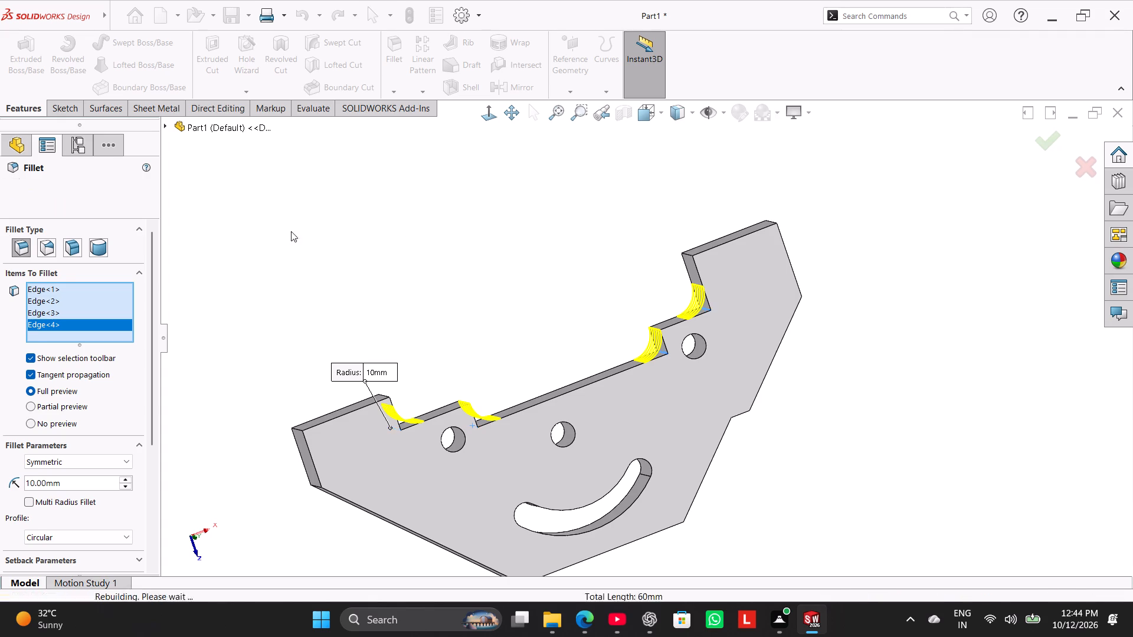
# Examine the filleted plate from several standard and rotated views.
pyautogui.moveTo(426, 212); pyautogui.dragTo(431, 209)
pyautogui.moveTo(394, 277); pyautogui.dragTo(683, 216, button='right')
pyautogui.moveTo(404, 258); pyautogui.dragTo(598, 217, button='right')
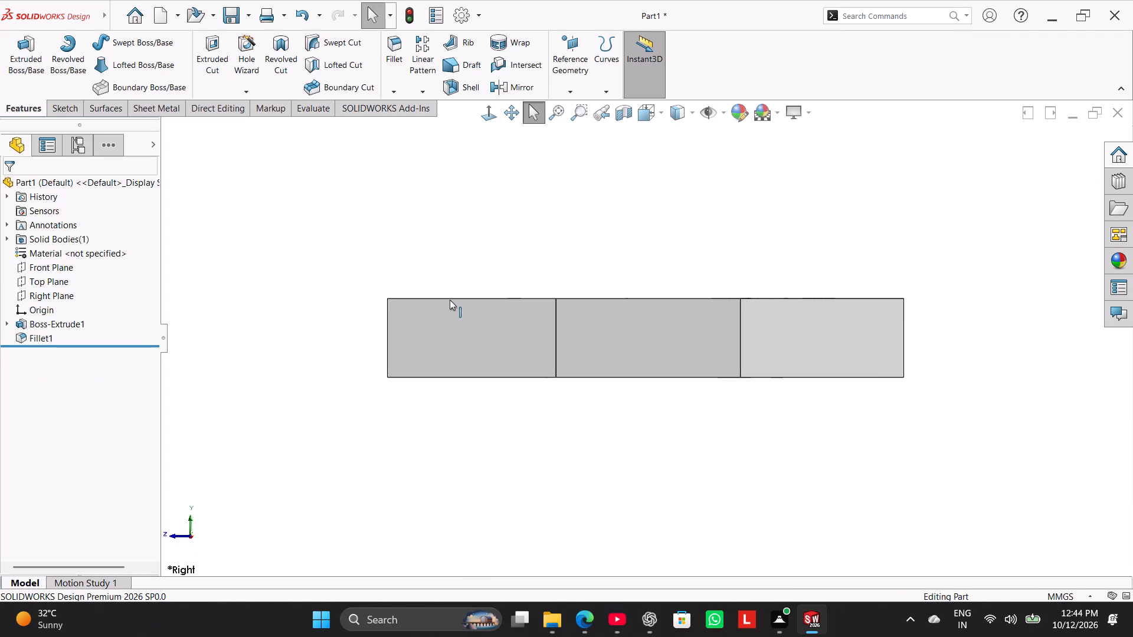
pyautogui.moveTo(450, 306); pyautogui.dragTo(662, 188, button='right')
pyautogui.click(421, 302)
pyautogui.moveTo(486, 265); pyautogui.dragTo(467, 287, button='middle')
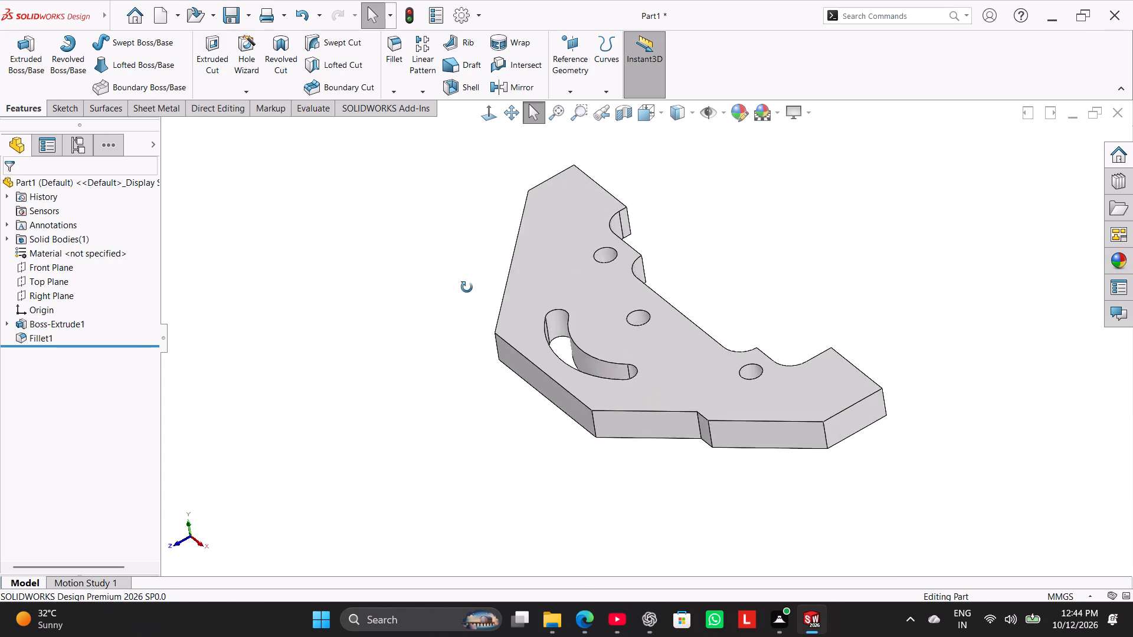
pyautogui.moveTo(467, 287); pyautogui.dragTo(536, 391, button='middle')
pyautogui.moveTo(457, 295); pyautogui.dragTo(457, 308, button='middle')
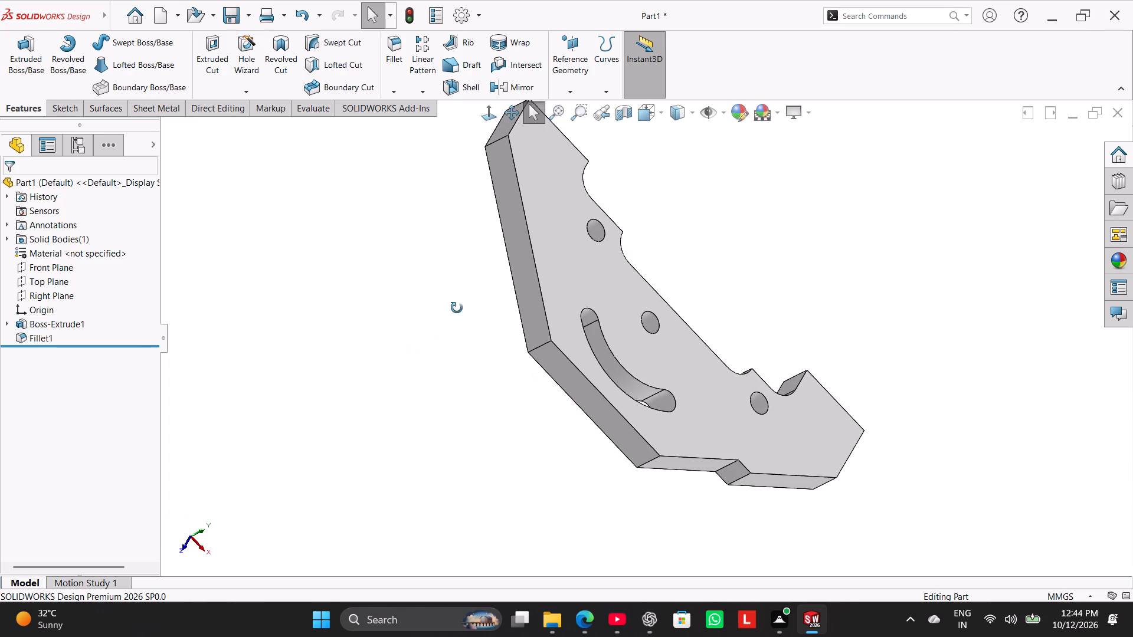
pyautogui.moveTo(457, 308); pyautogui.dragTo(425, 417, button='middle')
pyautogui.moveTo(444, 349); pyautogui.dragTo(419, 395, button='middle')
pyautogui.middleClick(419, 395)
pyautogui.middleClick(419, 395)
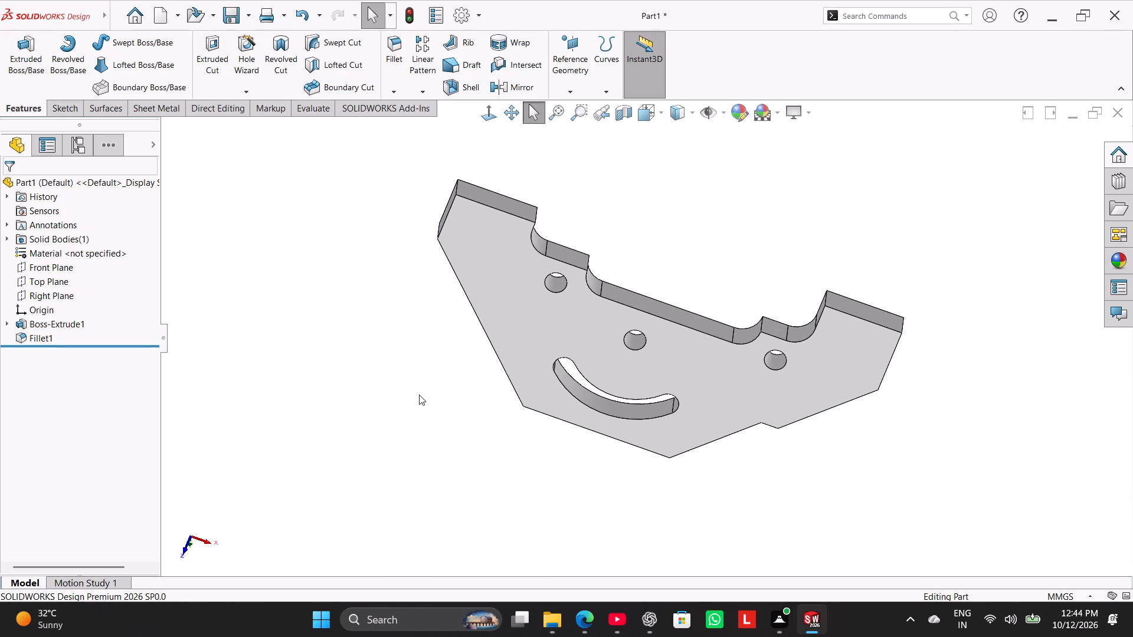
# Chamfer the two top corner edges of the right lug at 8 mm and 45 degrees.
pyautogui.click(400, 95)
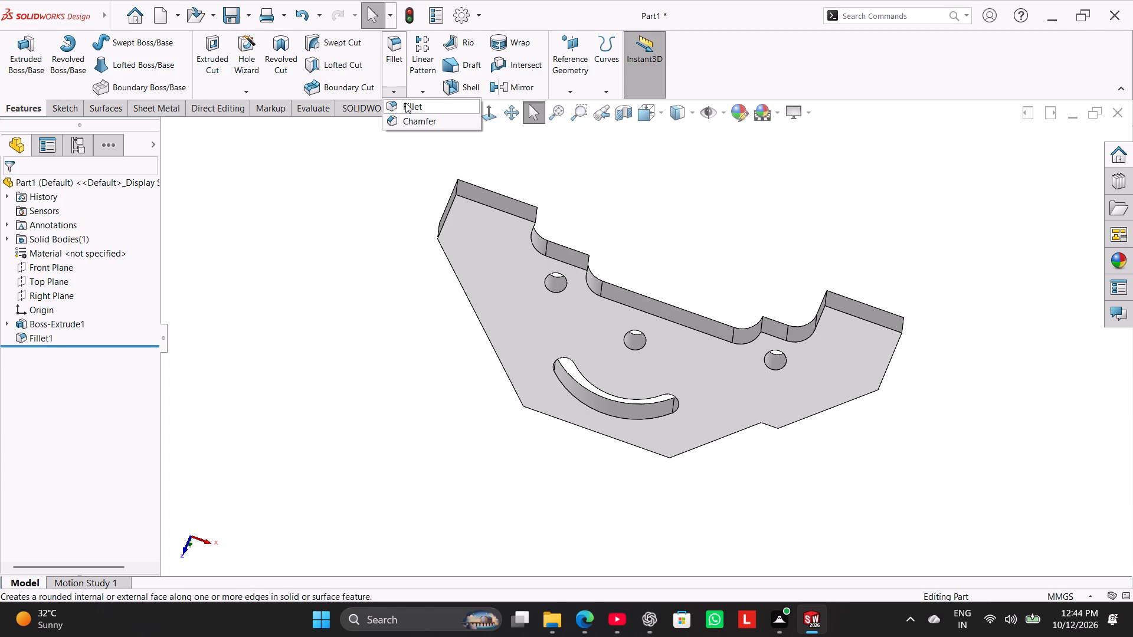
pyautogui.click(412, 122)
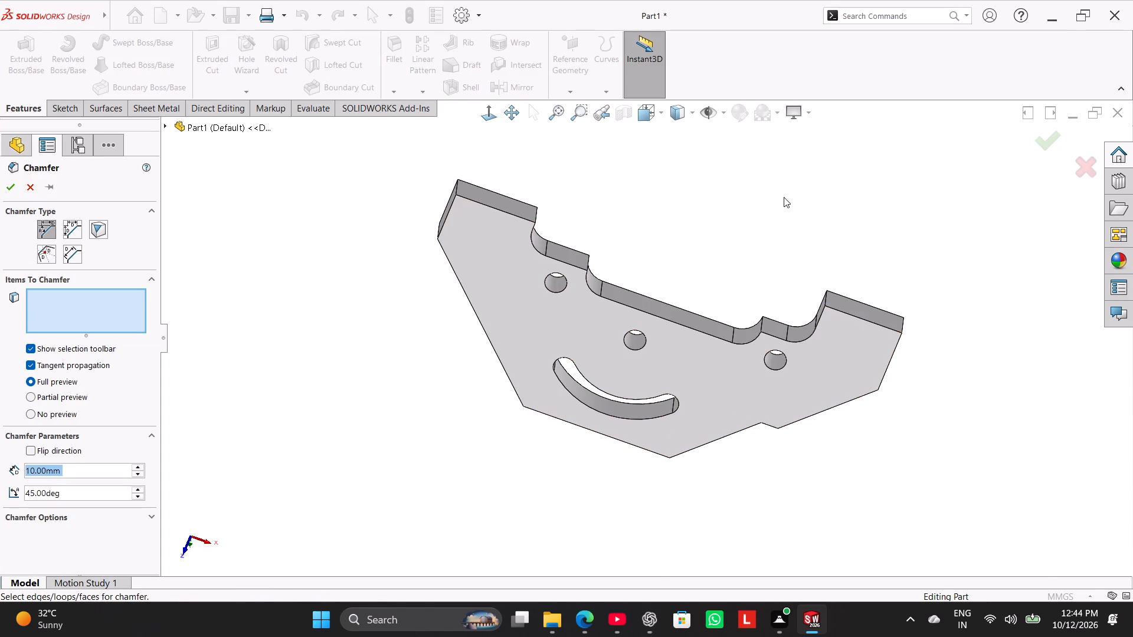
pyautogui.moveTo(790, 200); pyautogui.dragTo(828, 294, button='middle')
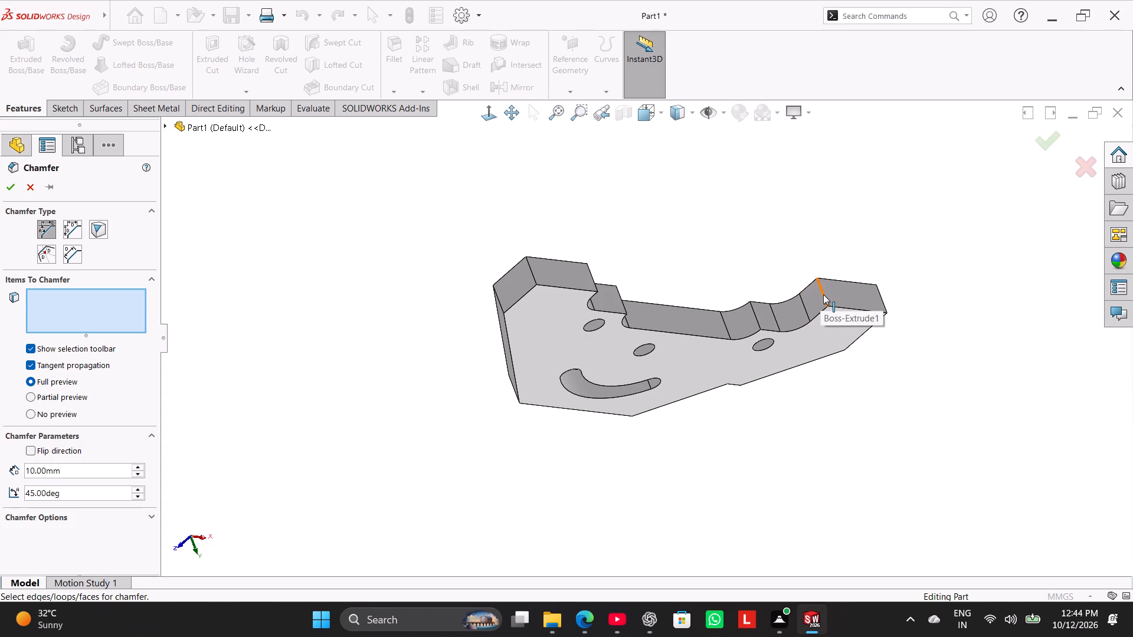
pyautogui.click(823, 294)
pyautogui.moveTo(823, 379); pyautogui.dragTo(723, 297, button='middle')
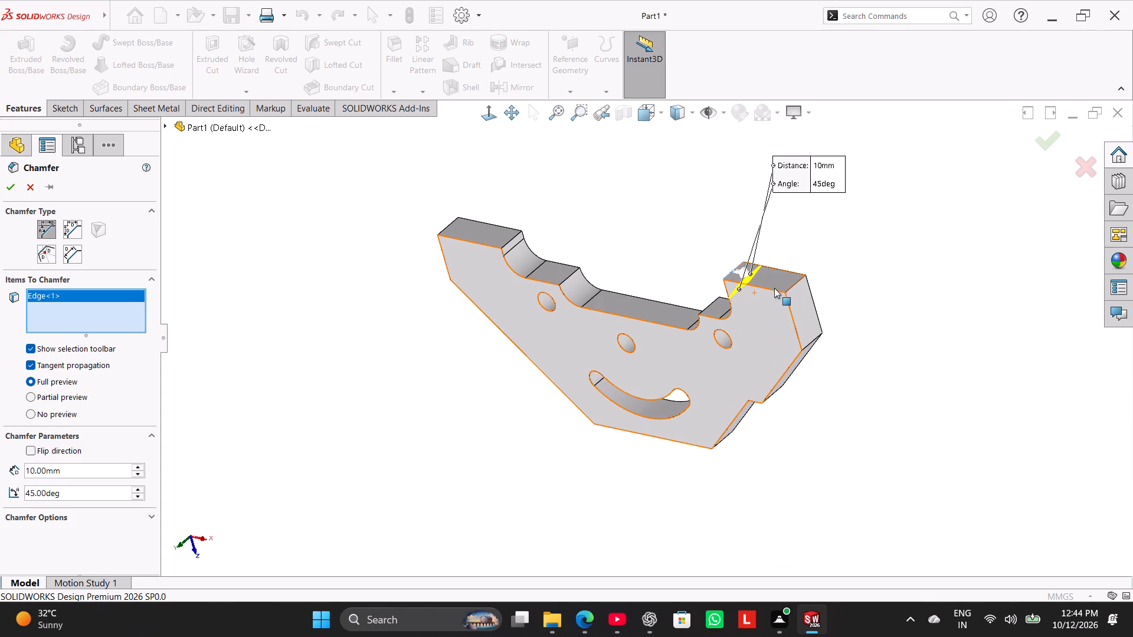
pyautogui.click(793, 285)
pyautogui.moveTo(300, 431); pyautogui.dragTo(399, 382)
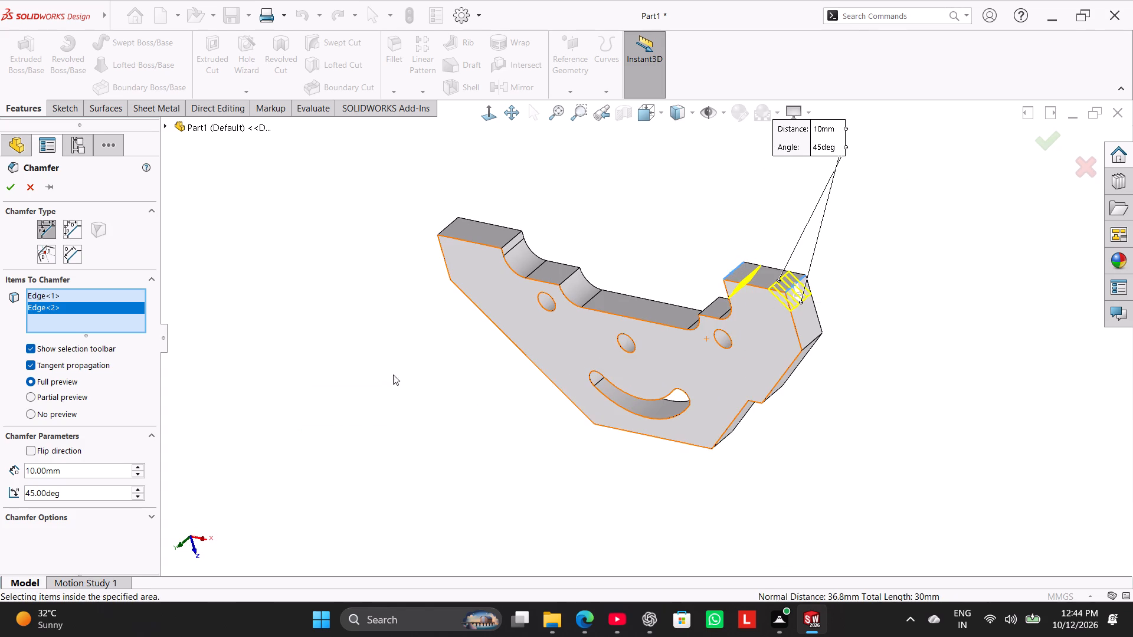
pyautogui.moveTo(394, 373); pyautogui.dragTo(409, 356, button='middle')
pyautogui.tripleClick(67, 468)
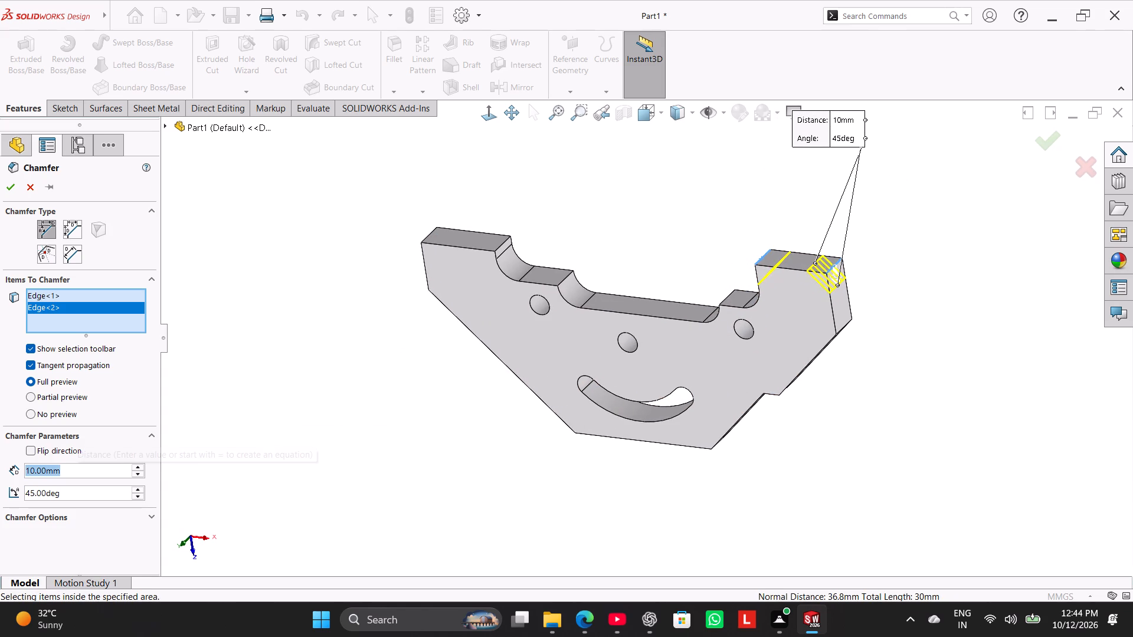
pyautogui.press('8')
pyautogui.press('Return')
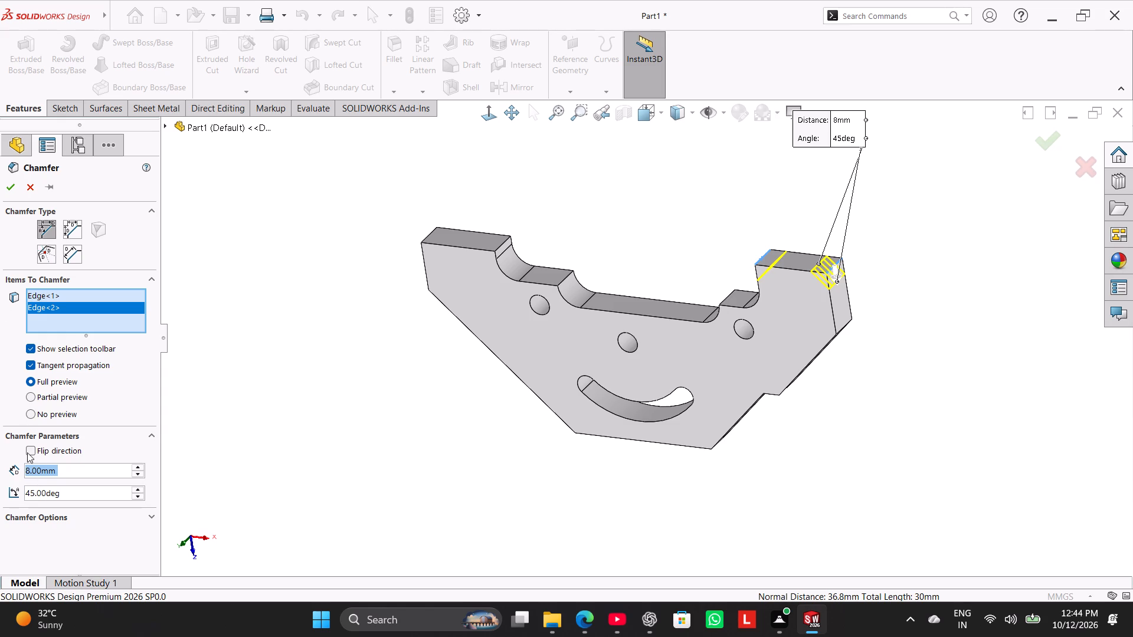
pyautogui.click(18, 186)
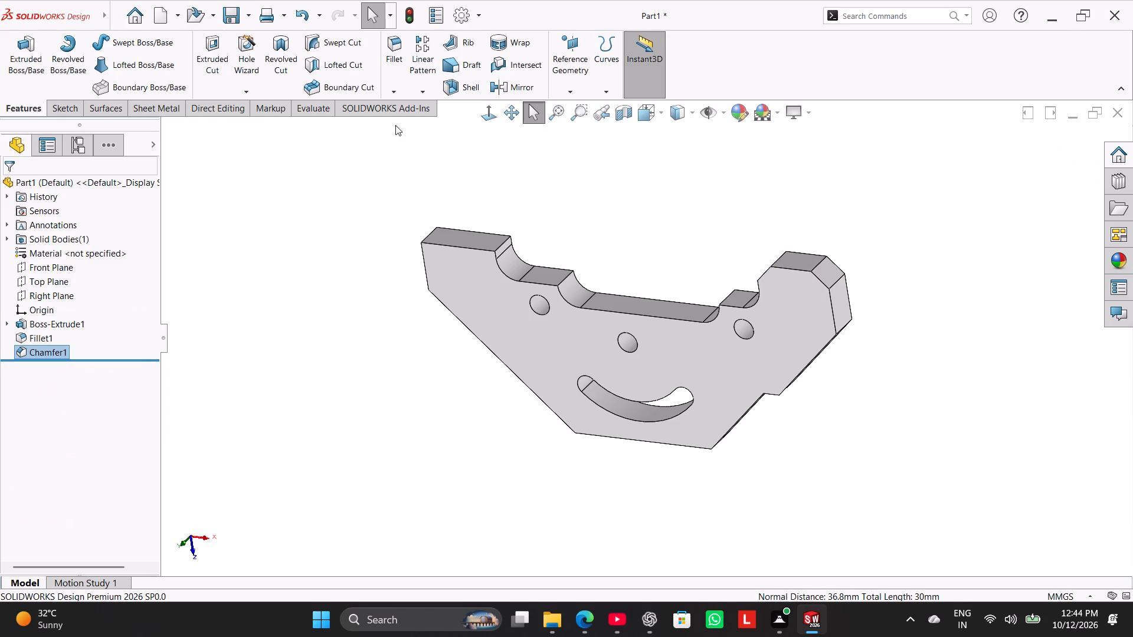
# Chamfer the inner top corner edge of the left lug, beside the fillet, at 3 mm and 45 degrees.
pyautogui.click(401, 88)
pyautogui.click(425, 132)
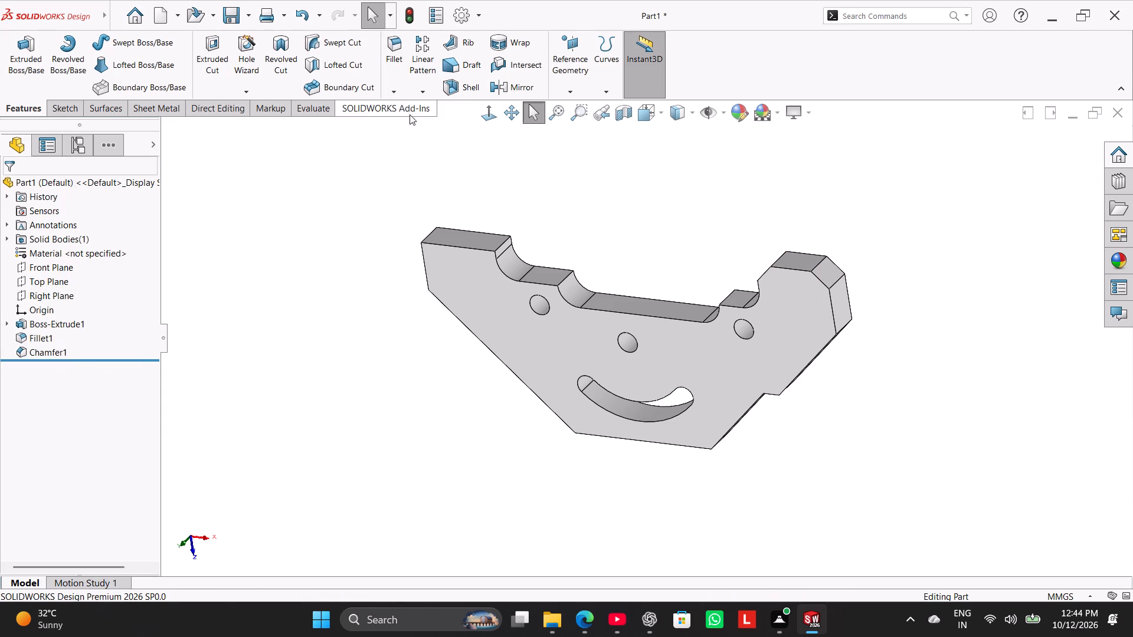
pyautogui.click(402, 93)
pyautogui.click(412, 123)
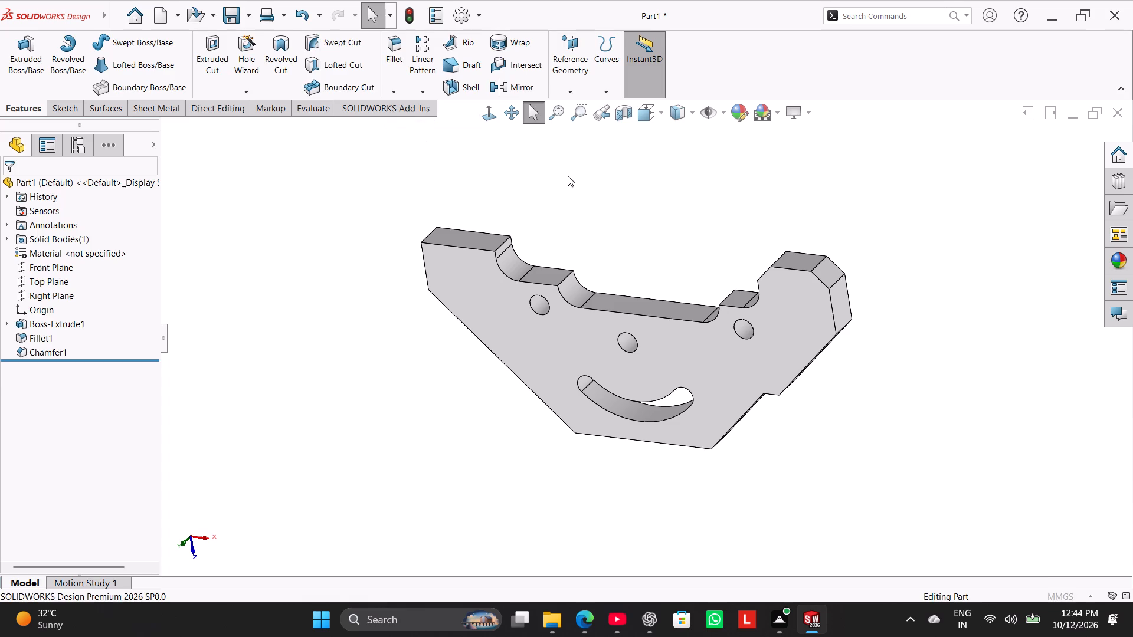
pyautogui.moveTo(636, 213); pyautogui.dragTo(676, 210, button='middle')
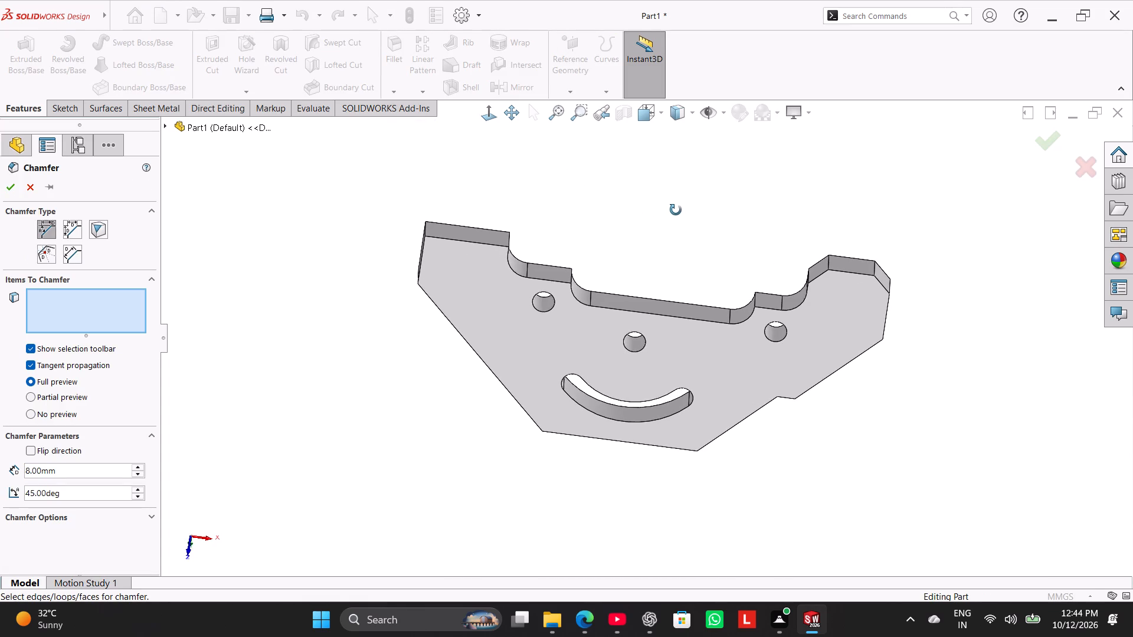
pyautogui.moveTo(676, 210); pyautogui.dragTo(653, 205, button='middle')
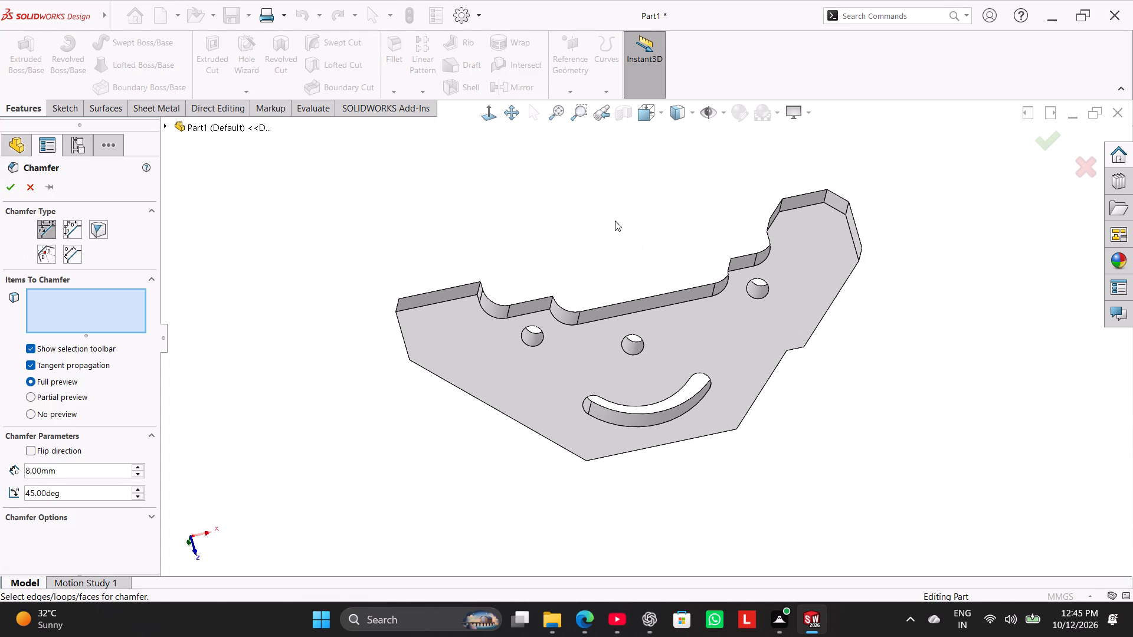
pyautogui.moveTo(500, 285); pyautogui.dragTo(509, 244, button='middle')
pyautogui.scroll(-5, 509, 241)
pyautogui.moveTo(507, 316); pyautogui.dragTo(464, 303, button='middle')
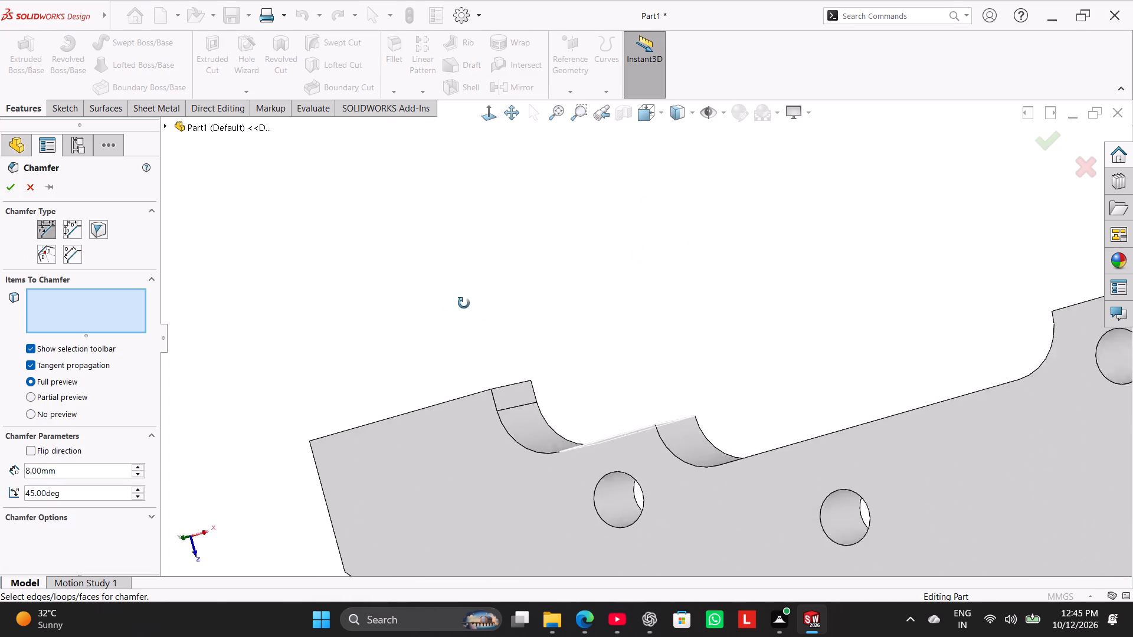
pyautogui.moveTo(464, 303); pyautogui.dragTo(462, 332, button='middle')
pyautogui.click(520, 372)
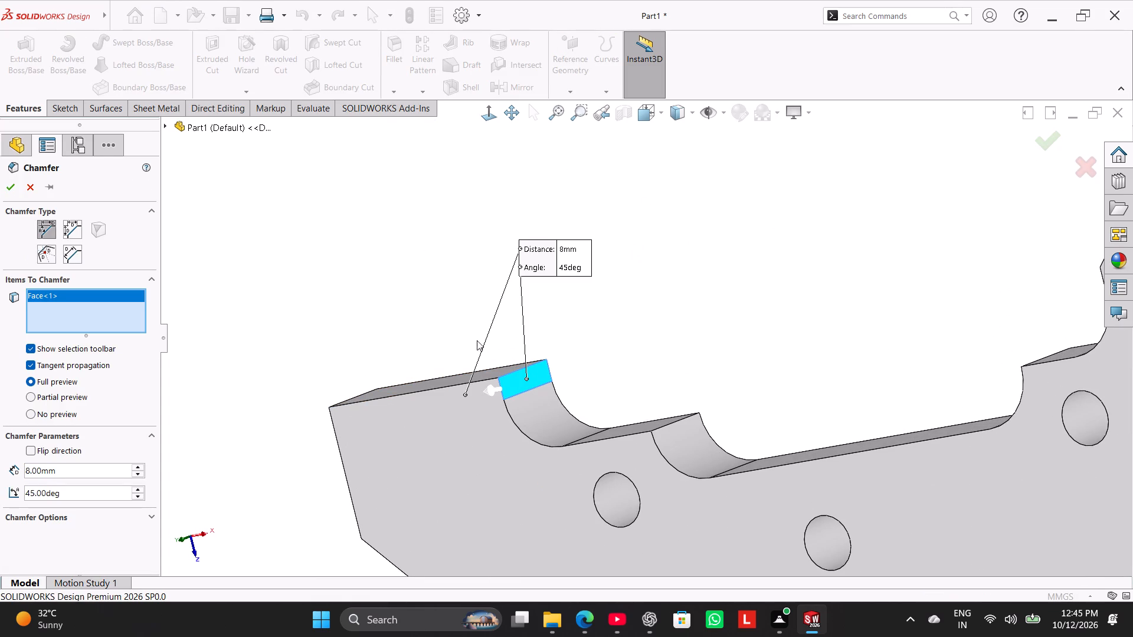
pyautogui.rightClick(63, 295)
pyautogui.click(91, 306)
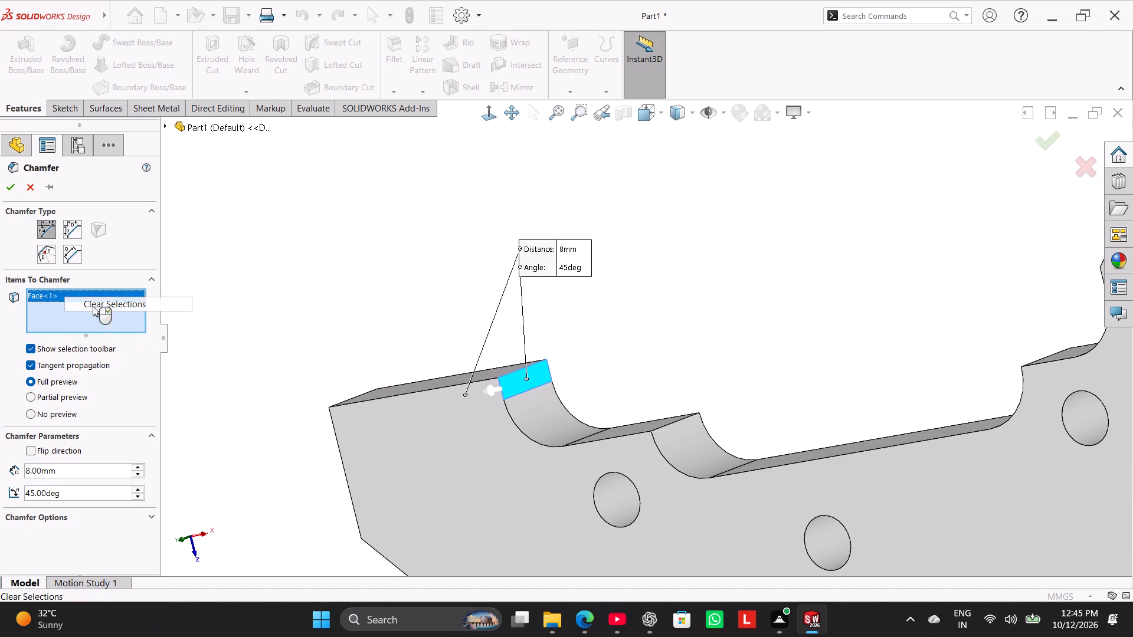
pyautogui.click(505, 376)
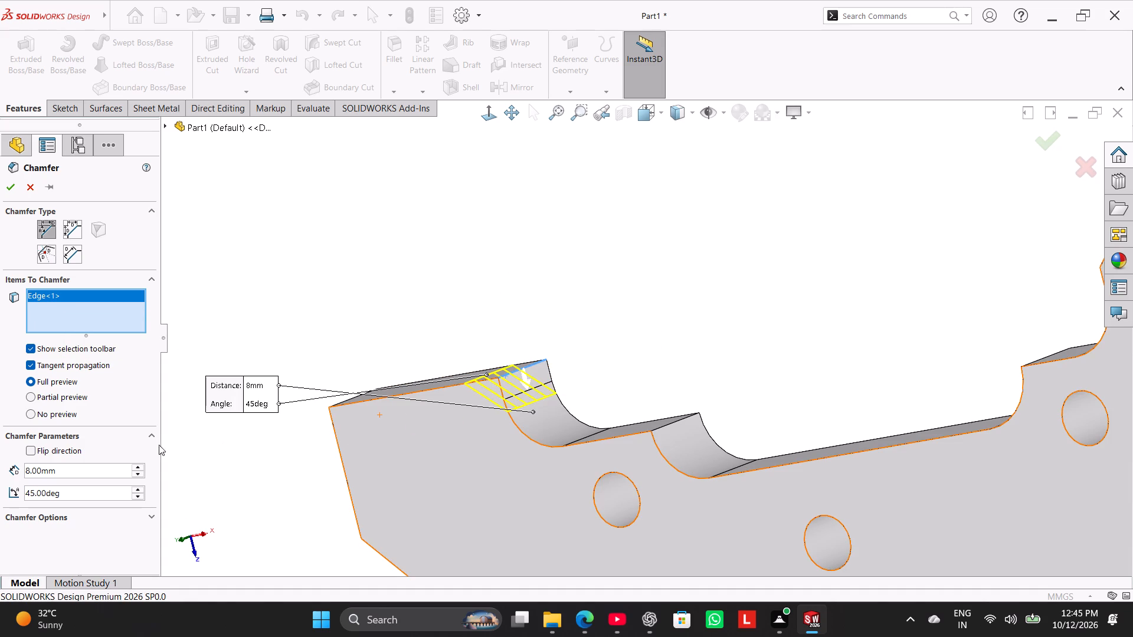
pyautogui.doubleClick(107, 465)
pyautogui.press('3')
pyautogui.press('Return')
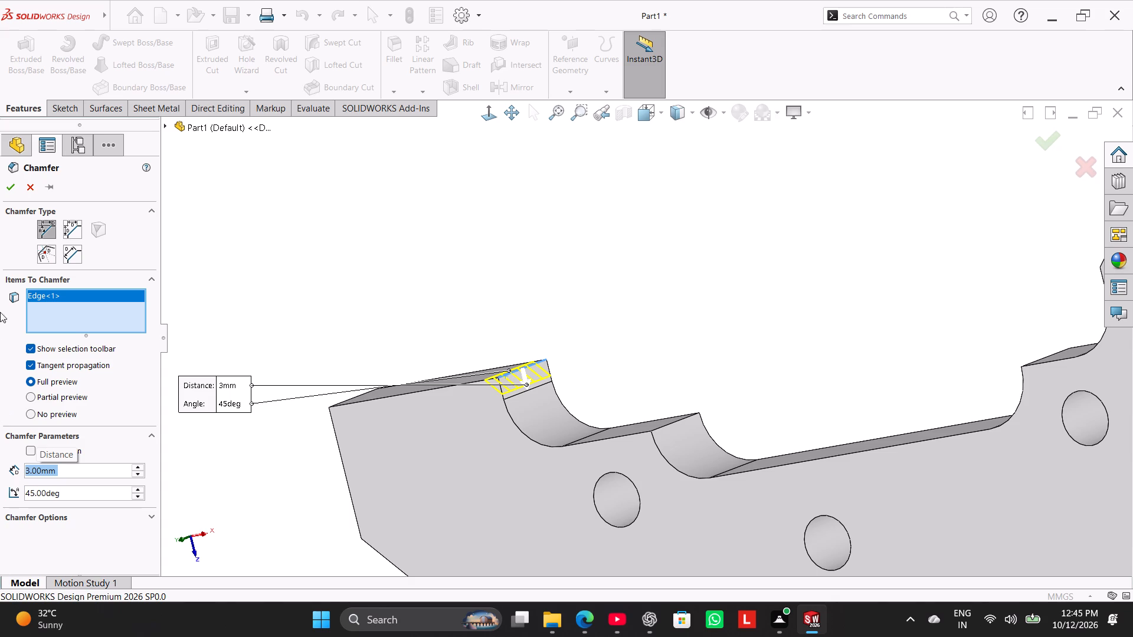
pyautogui.click(5, 179)
pyautogui.click(299, 255)
# Examine the plate with the left lug's inner corner chamfered from rotated and isometric views.
pyautogui.moveTo(406, 304); pyautogui.dragTo(424, 311, button='middle')
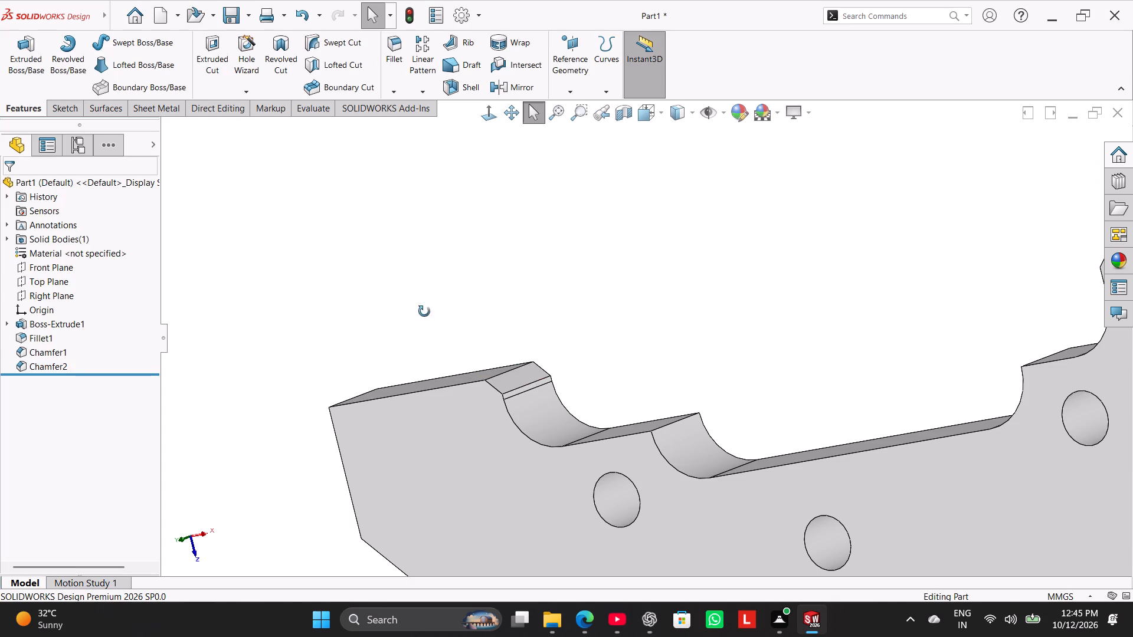
pyautogui.moveTo(424, 311); pyautogui.dragTo(467, 317, button='middle')
pyautogui.moveTo(379, 334); pyautogui.dragTo(541, 229, button='right')
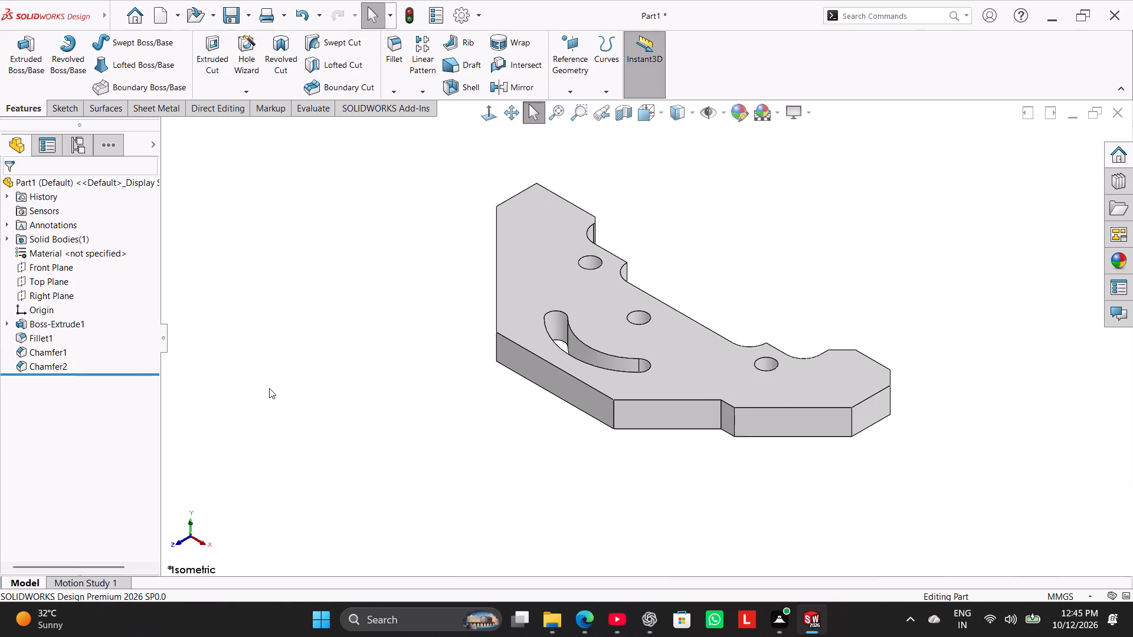
pyautogui.moveTo(414, 276); pyautogui.dragTo(384, 367, button='middle')
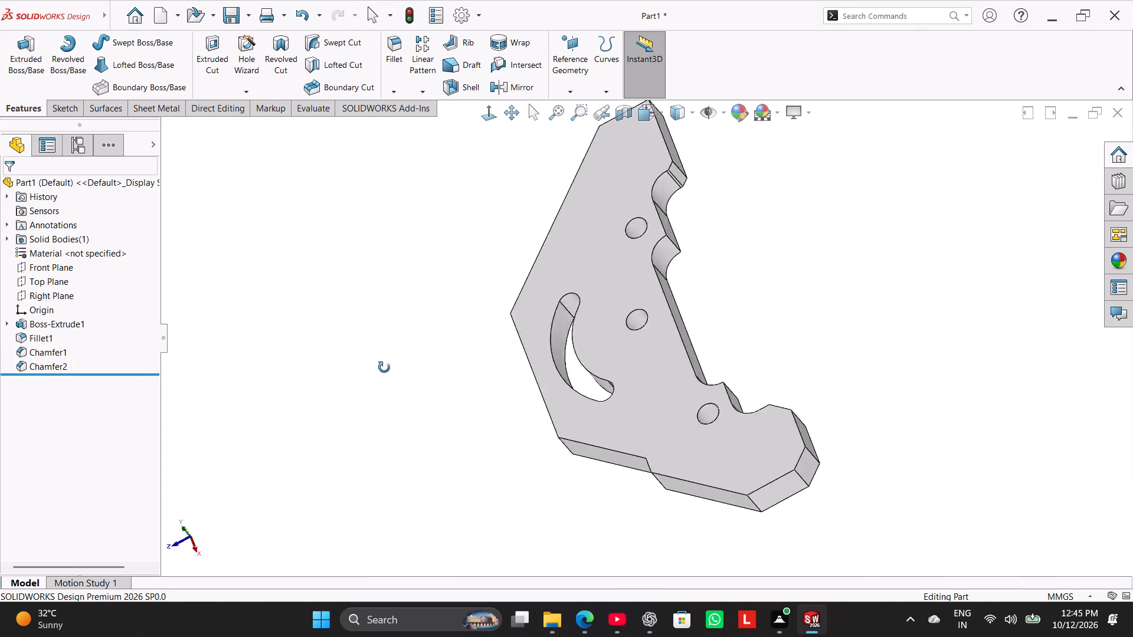
pyautogui.moveTo(384, 367); pyautogui.dragTo(481, 471, button='middle')
pyautogui.moveTo(419, 317); pyautogui.dragTo(490, 244, button='right')
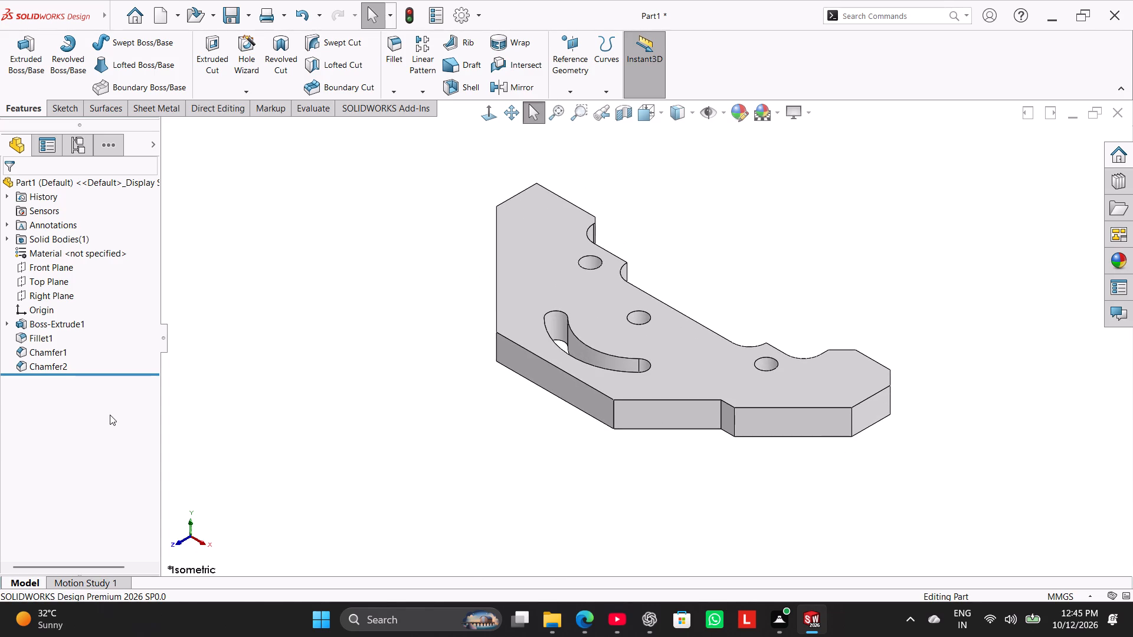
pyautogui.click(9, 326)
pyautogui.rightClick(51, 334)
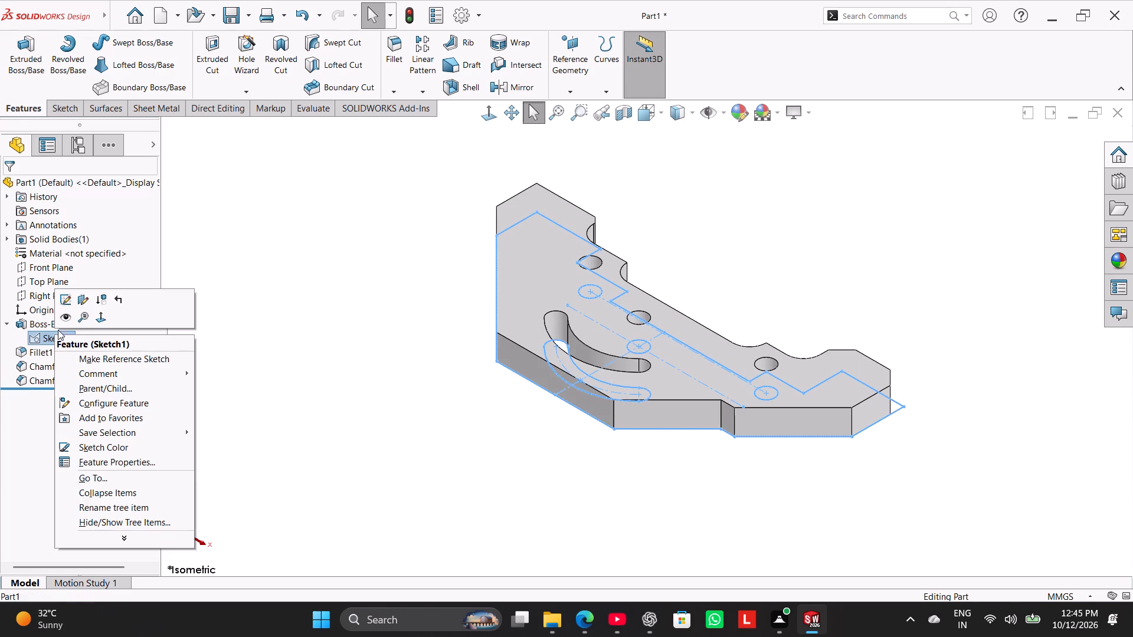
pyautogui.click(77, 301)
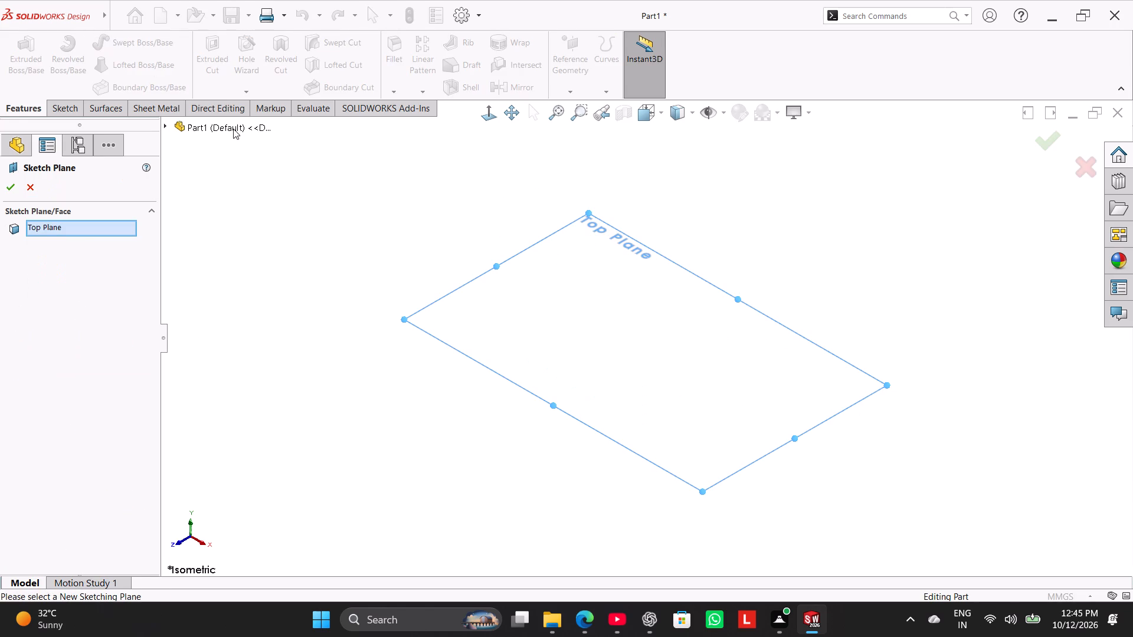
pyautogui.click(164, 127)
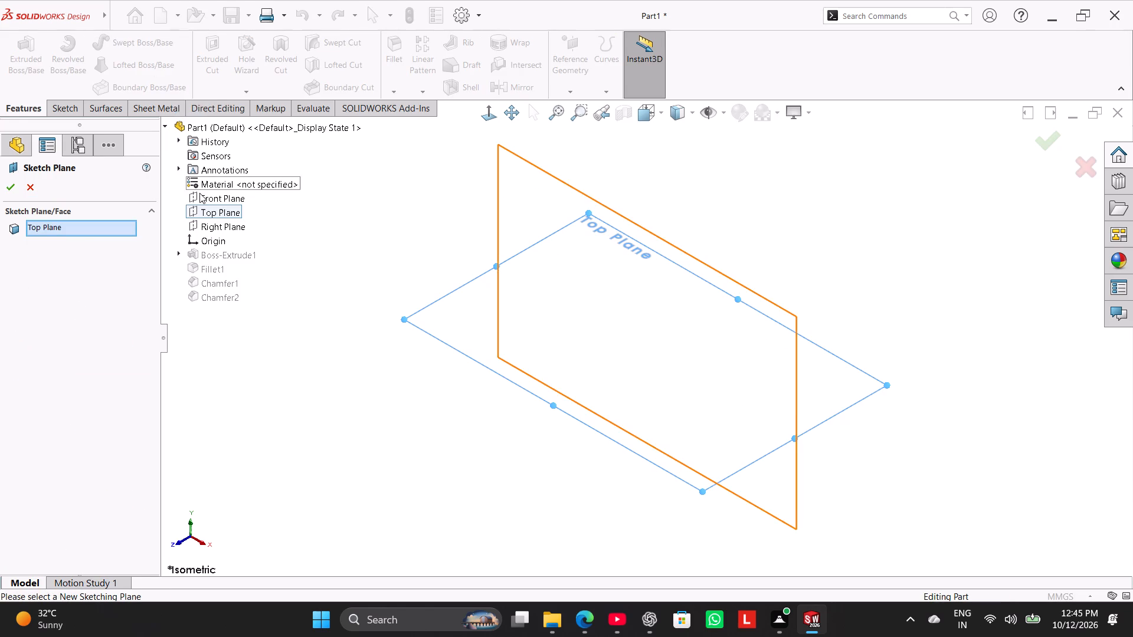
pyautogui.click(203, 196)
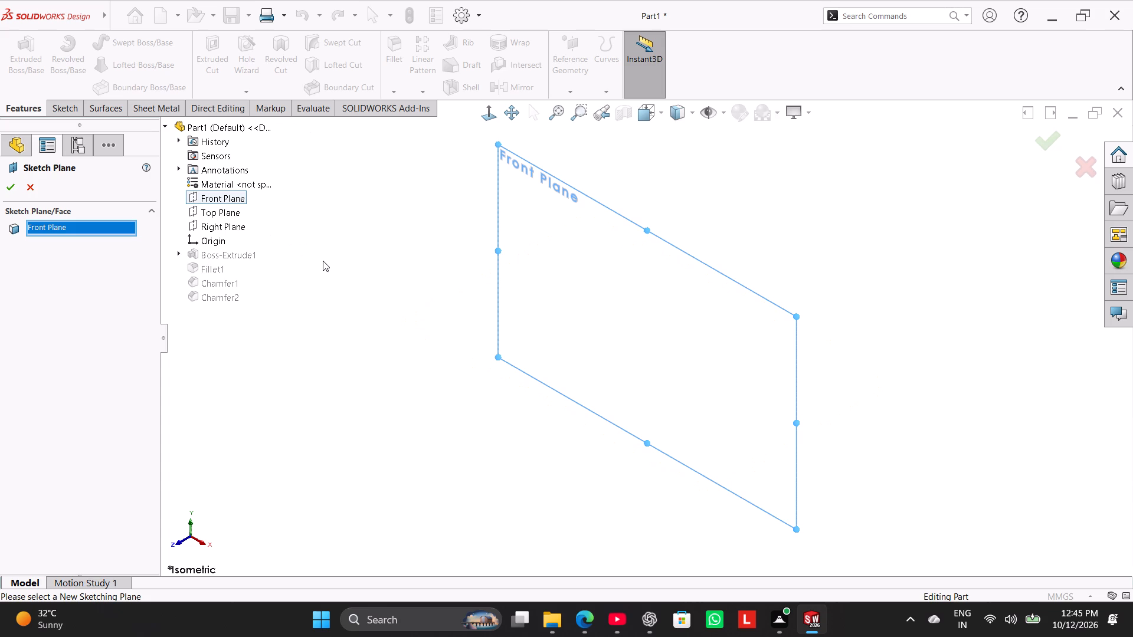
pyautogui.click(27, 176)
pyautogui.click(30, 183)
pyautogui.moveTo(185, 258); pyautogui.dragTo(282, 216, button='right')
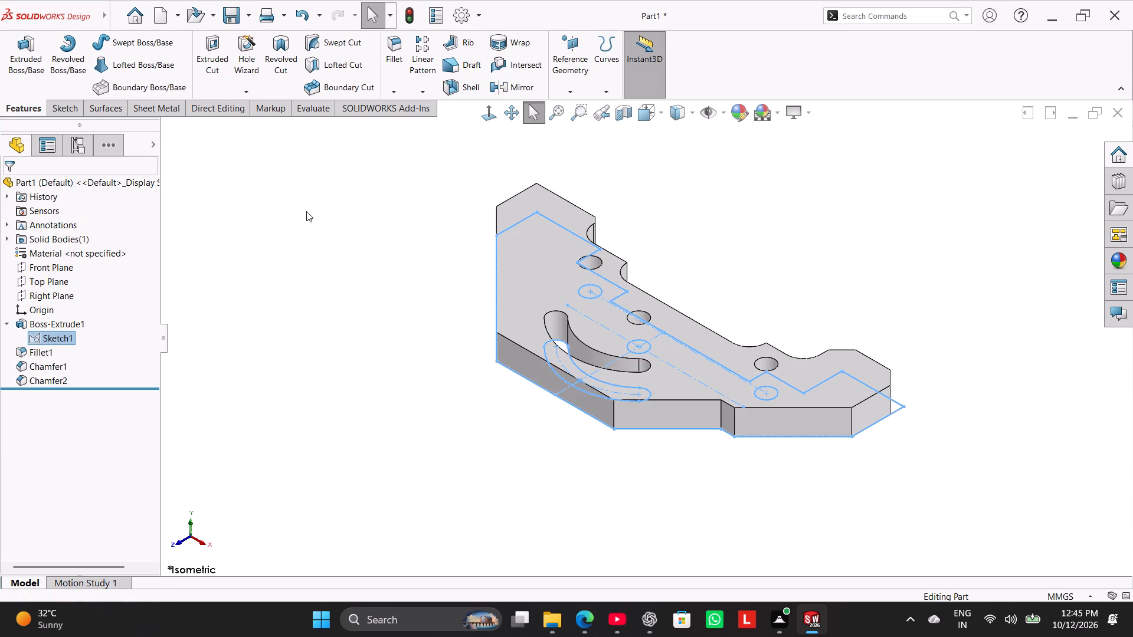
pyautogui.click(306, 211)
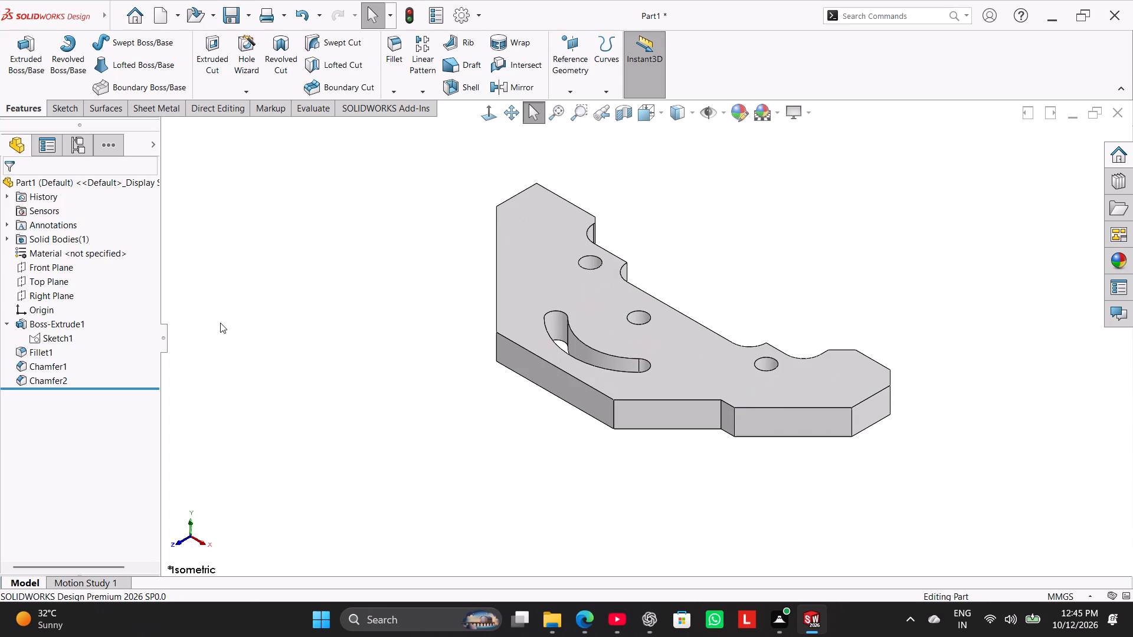
# Edit the existing 8 mm, 45-degree chamfer of the right lug to include the left lug's outer top corner edge.
pyautogui.moveTo(325, 344); pyautogui.dragTo(569, 169, button='right')
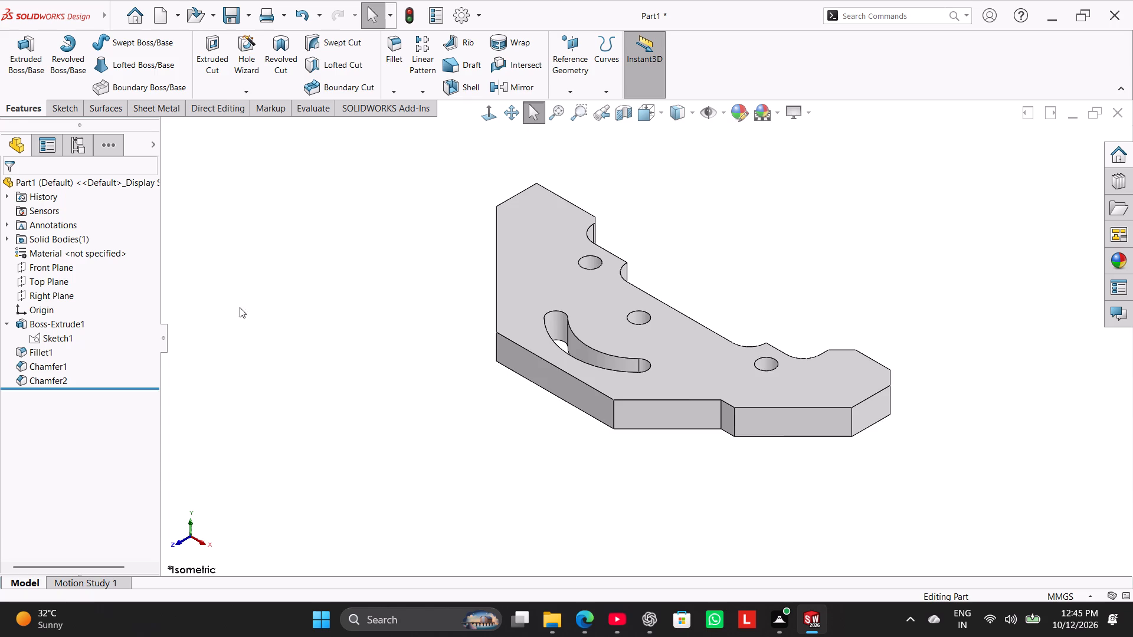
pyautogui.moveTo(240, 308); pyautogui.dragTo(274, 414, button='middle')
pyautogui.moveTo(333, 290); pyautogui.dragTo(253, 414, button='middle')
pyautogui.moveTo(404, 262); pyautogui.dragTo(378, 298, button='middle')
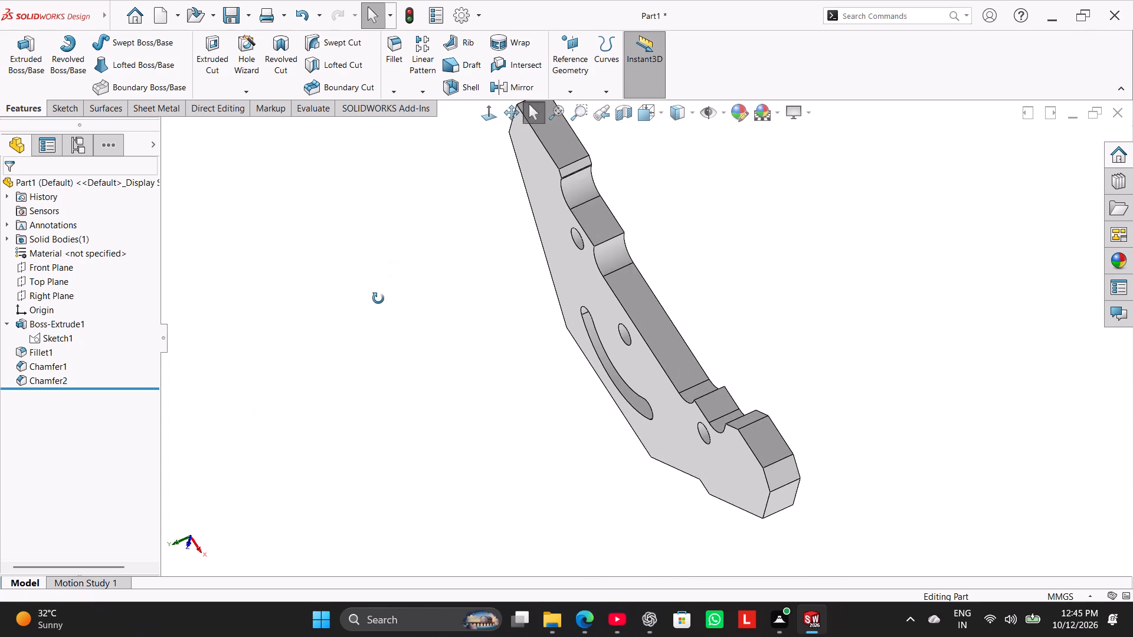
pyautogui.moveTo(378, 298); pyautogui.dragTo(438, 362, button='middle')
pyautogui.scroll(2, 474, 266)
pyautogui.moveTo(579, 173); pyautogui.dragTo(587, 178, button='middle')
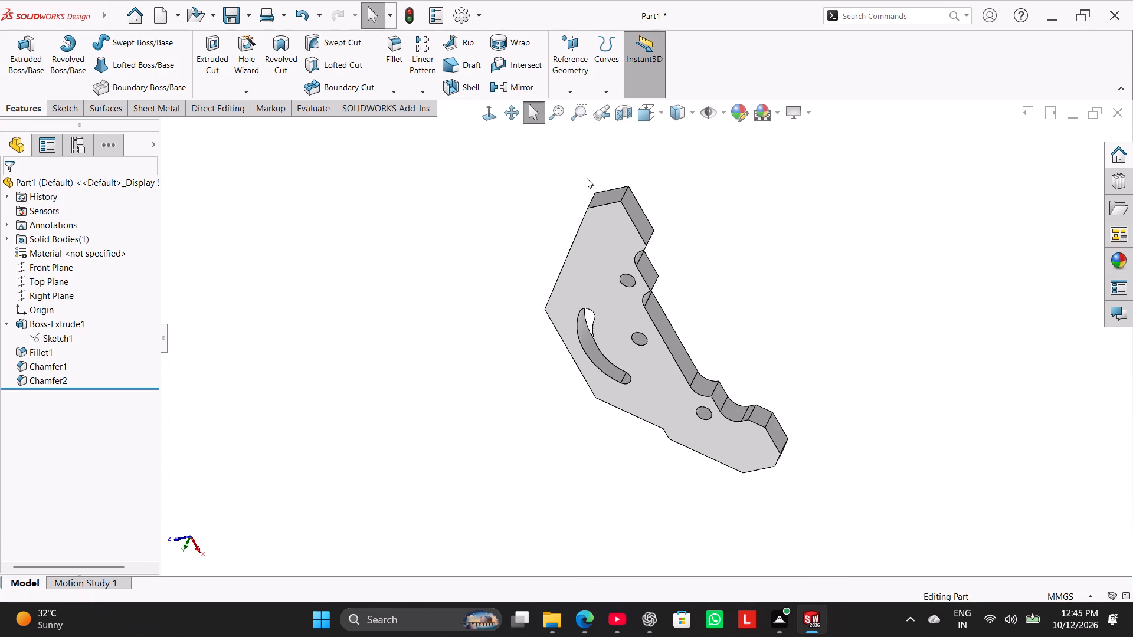
pyautogui.scroll(-3, 632, 172)
pyautogui.moveTo(652, 246); pyautogui.dragTo(612, 192, button='middle')
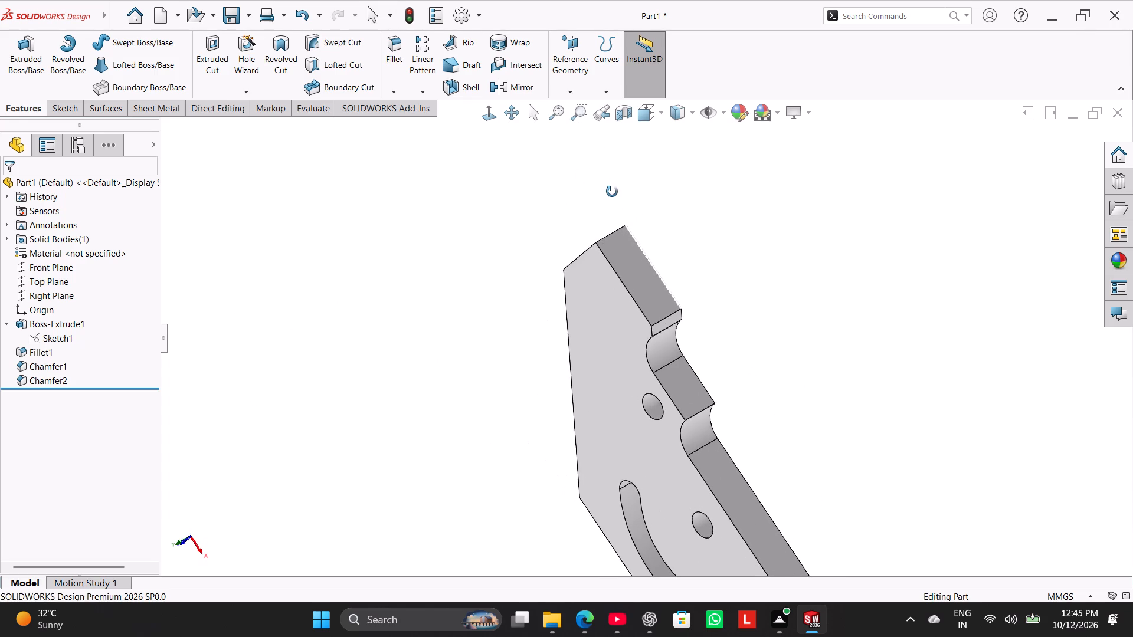
pyautogui.moveTo(612, 192); pyautogui.dragTo(628, 205, button='middle')
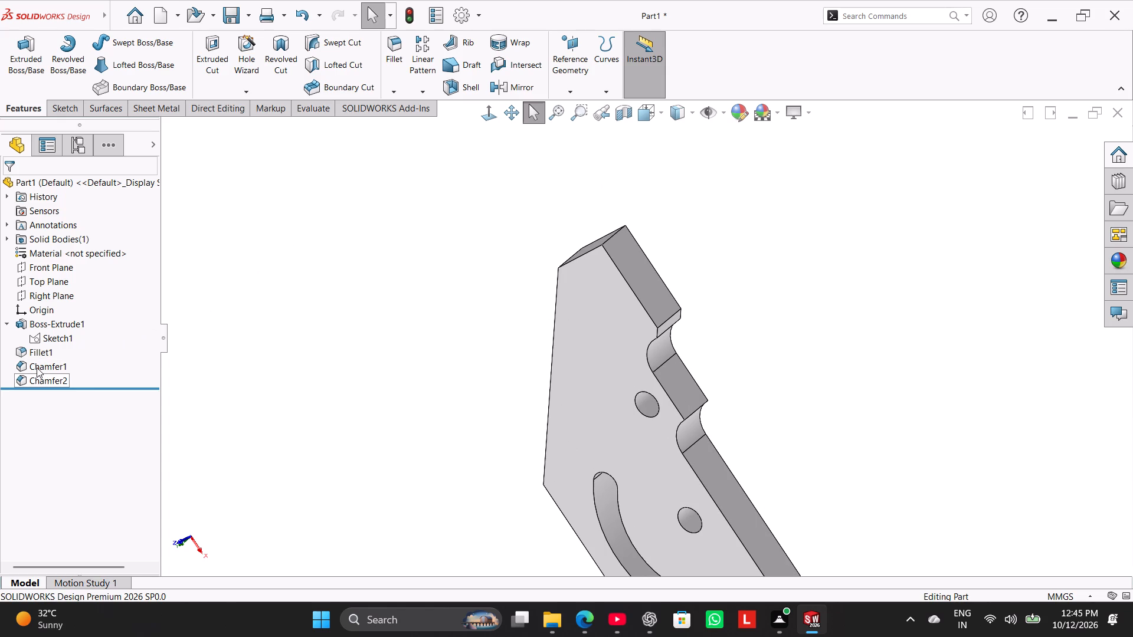
pyautogui.rightClick(37, 366)
pyautogui.click(45, 328)
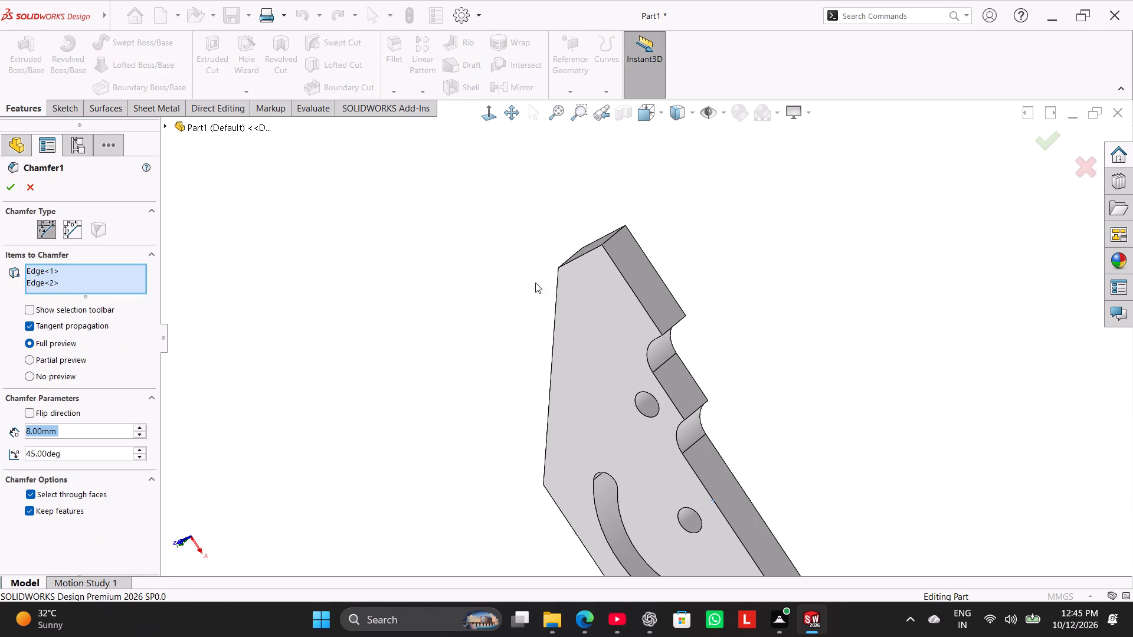
pyautogui.click(614, 237)
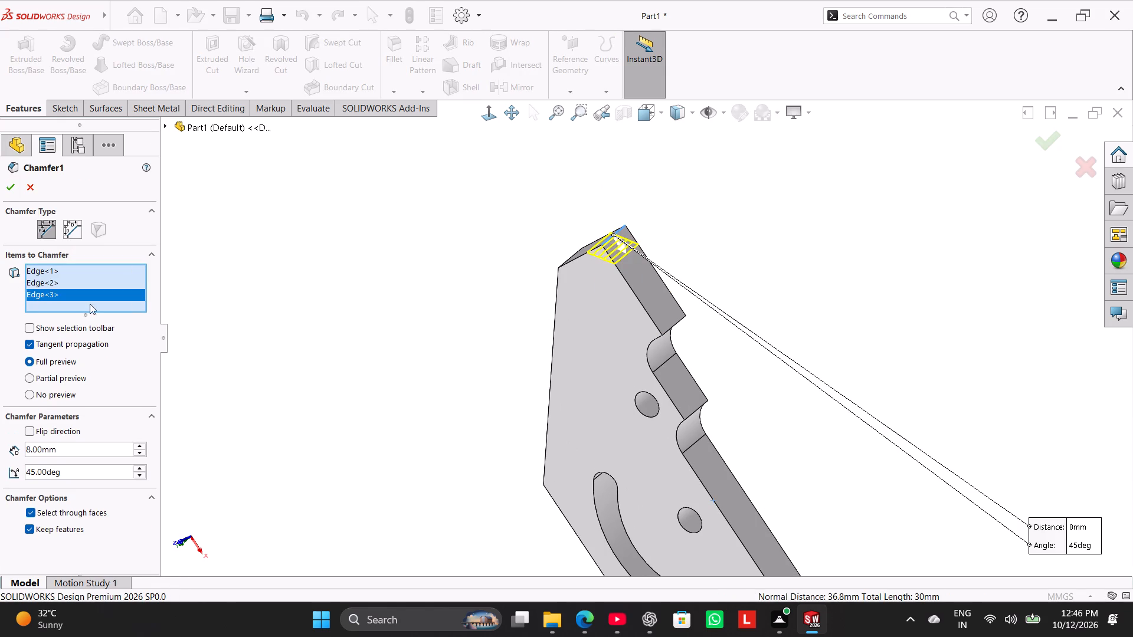
pyautogui.click(3, 182)
# Examine the chamfered plate in isometric view and from several rotated angles, checking both lugs' corners.
pyautogui.moveTo(300, 352); pyautogui.dragTo(525, 249, button='right')
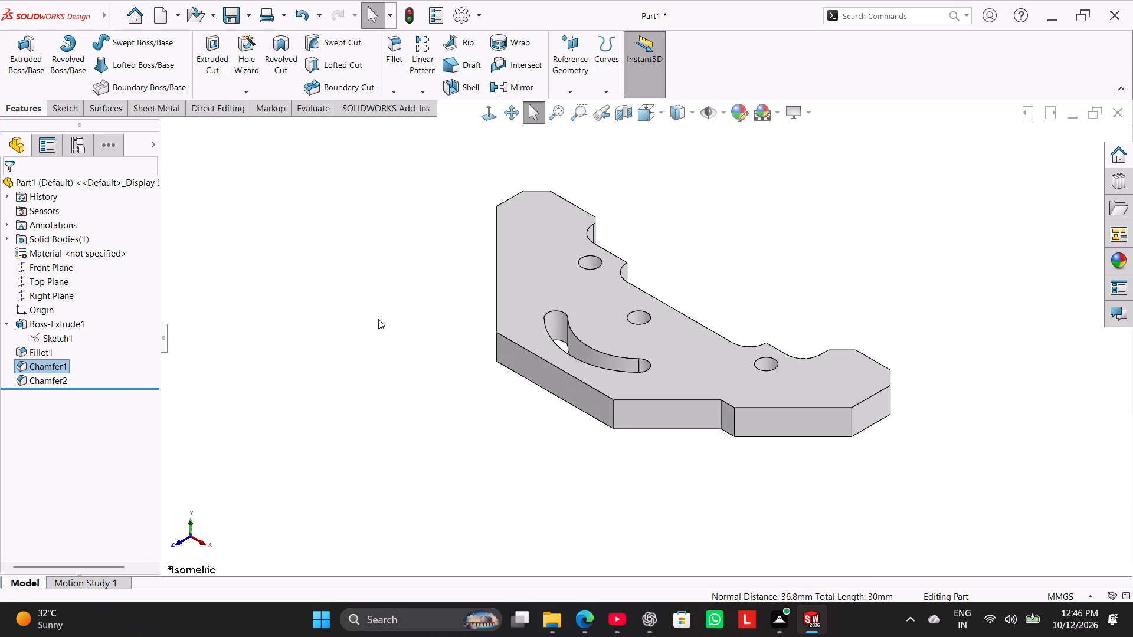
pyautogui.moveTo(378, 319); pyautogui.dragTo(300, 374, button='middle')
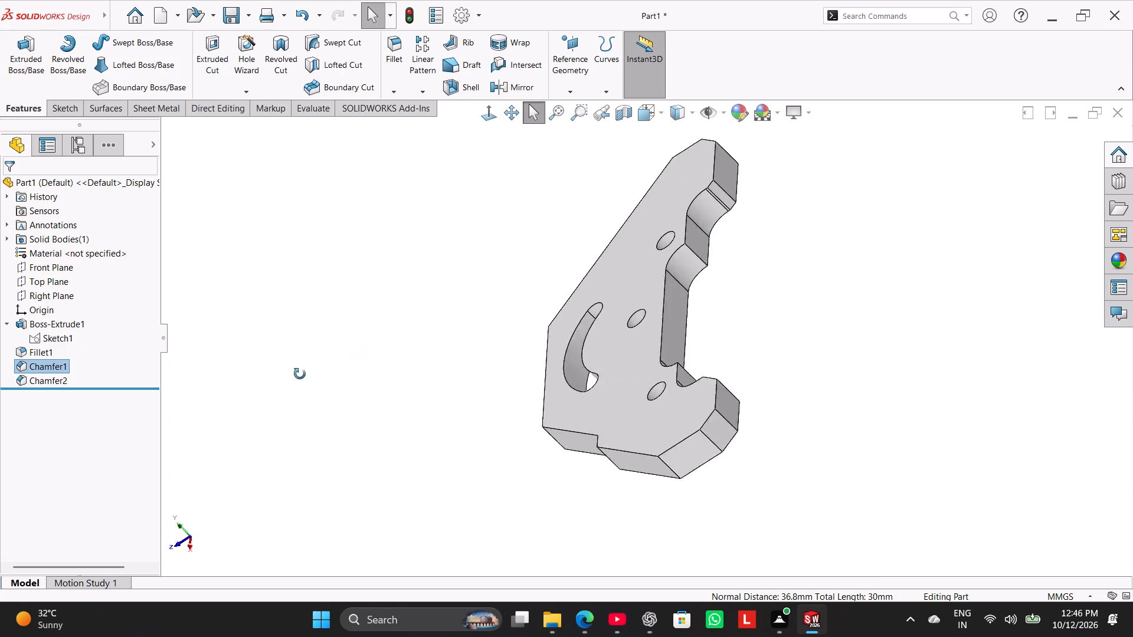
pyautogui.moveTo(300, 374); pyautogui.dragTo(246, 416, button='middle')
pyautogui.moveTo(520, 267); pyautogui.dragTo(552, 430, button='middle')
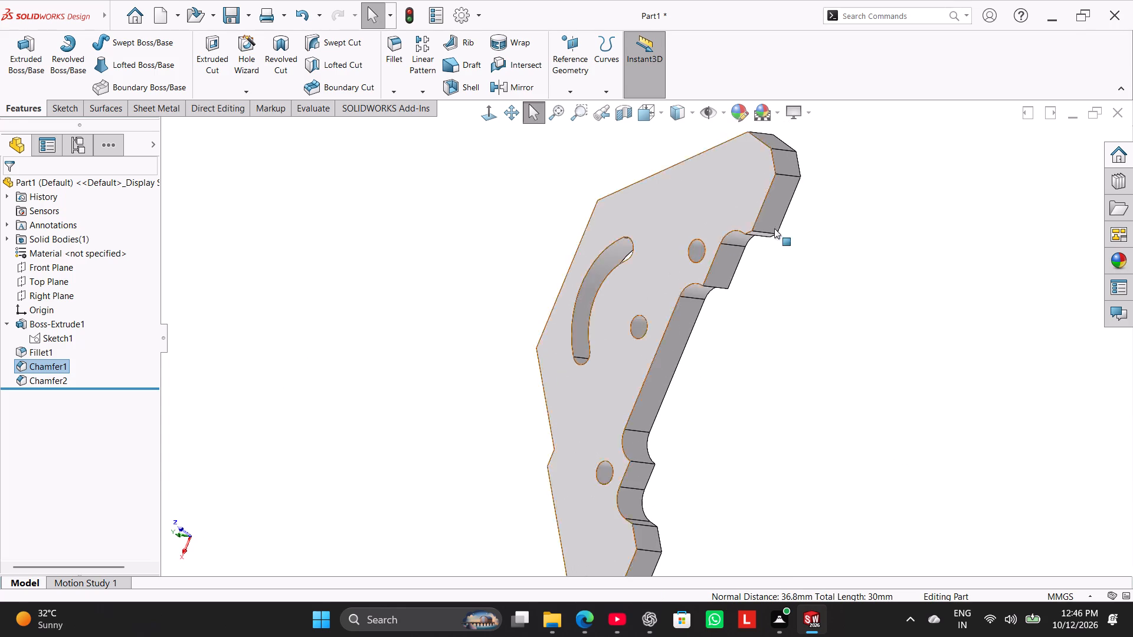
pyautogui.moveTo(944, 192); pyautogui.dragTo(995, 379, button='middle')
pyautogui.moveTo(455, 455); pyautogui.dragTo(442, 377, button='middle')
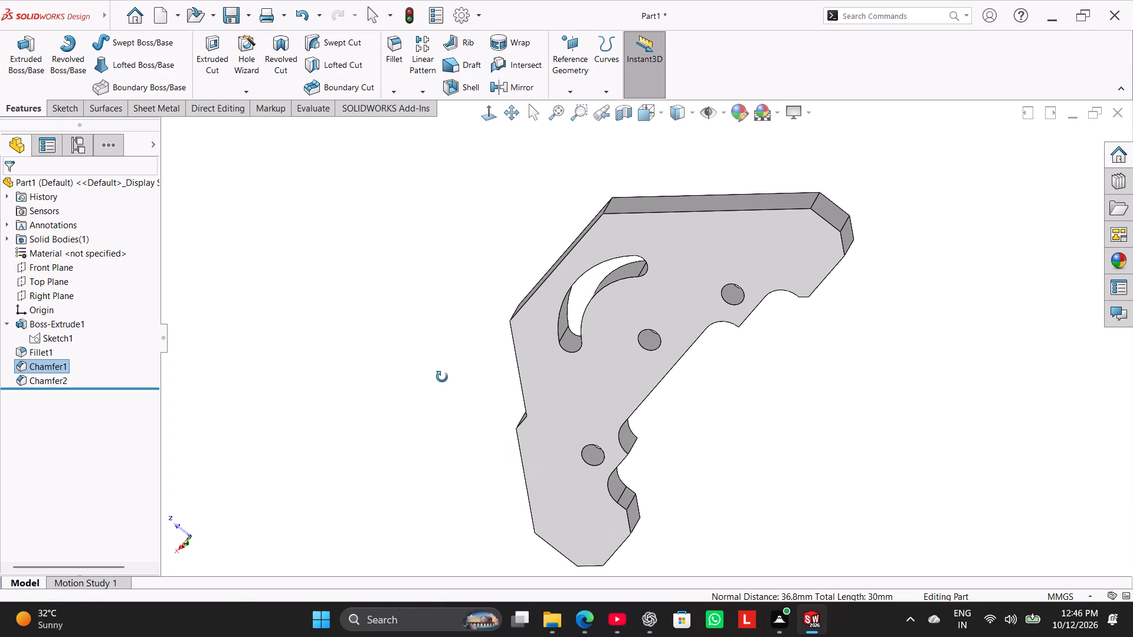
pyautogui.moveTo(442, 377); pyautogui.dragTo(472, 376, button='middle')
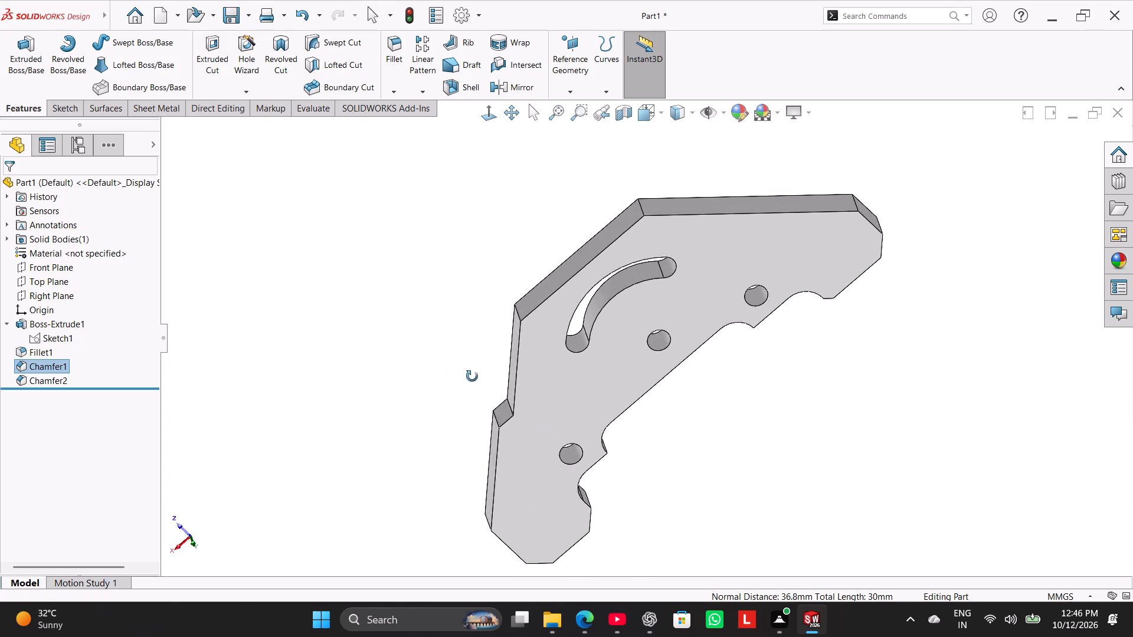
pyautogui.moveTo(472, 376); pyautogui.dragTo(332, 225, button='middle')
pyautogui.moveTo(520, 407); pyautogui.dragTo(539, 238, button='middle')
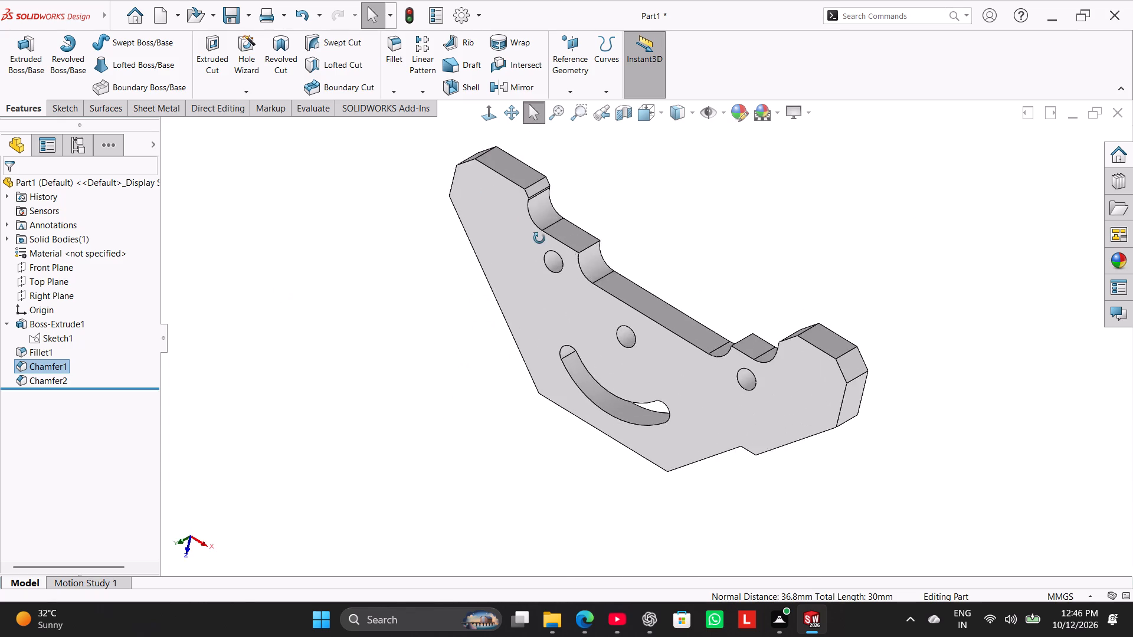
pyautogui.moveTo(539, 238); pyautogui.dragTo(539, 321, button='middle')
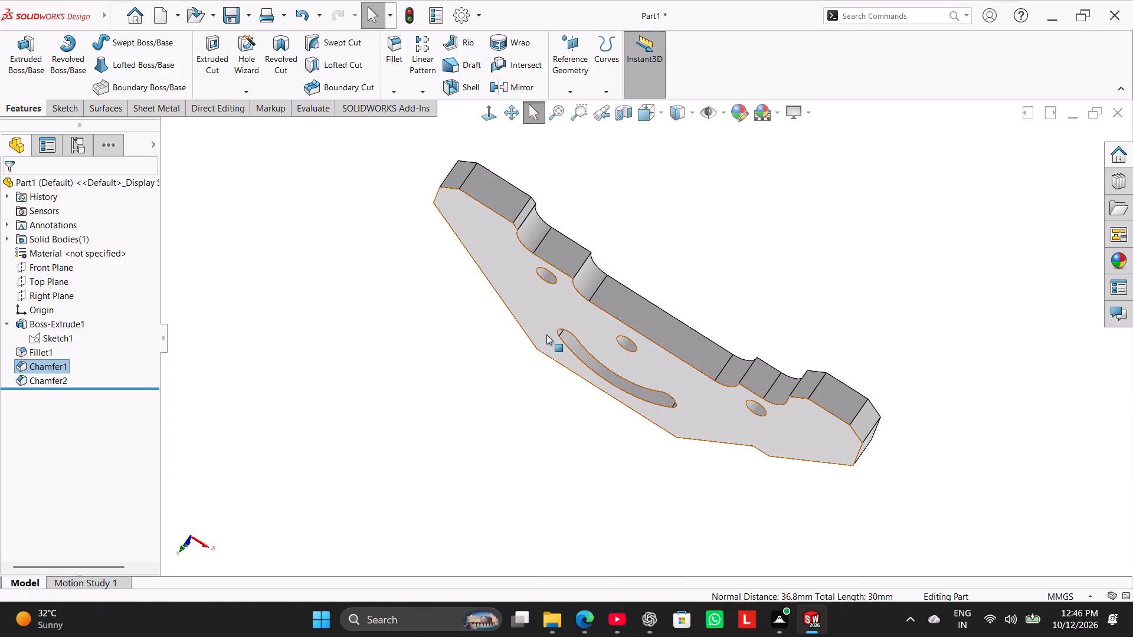
pyautogui.moveTo(921, 432); pyautogui.dragTo(966, 264, button='middle')
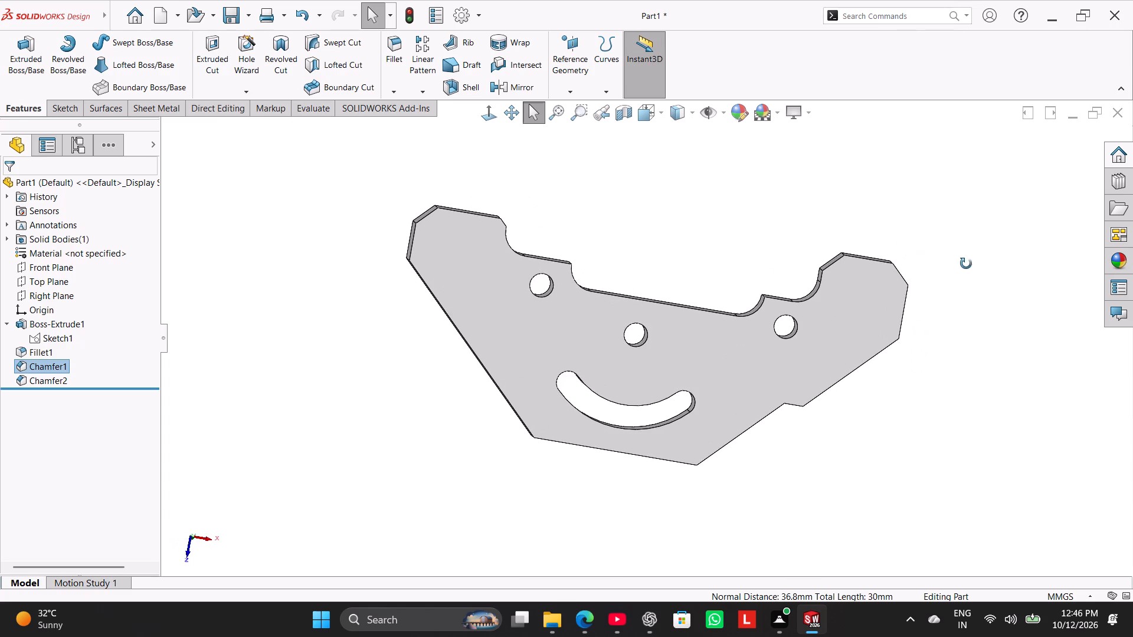
pyautogui.moveTo(966, 264); pyautogui.dragTo(967, 264, button='middle')
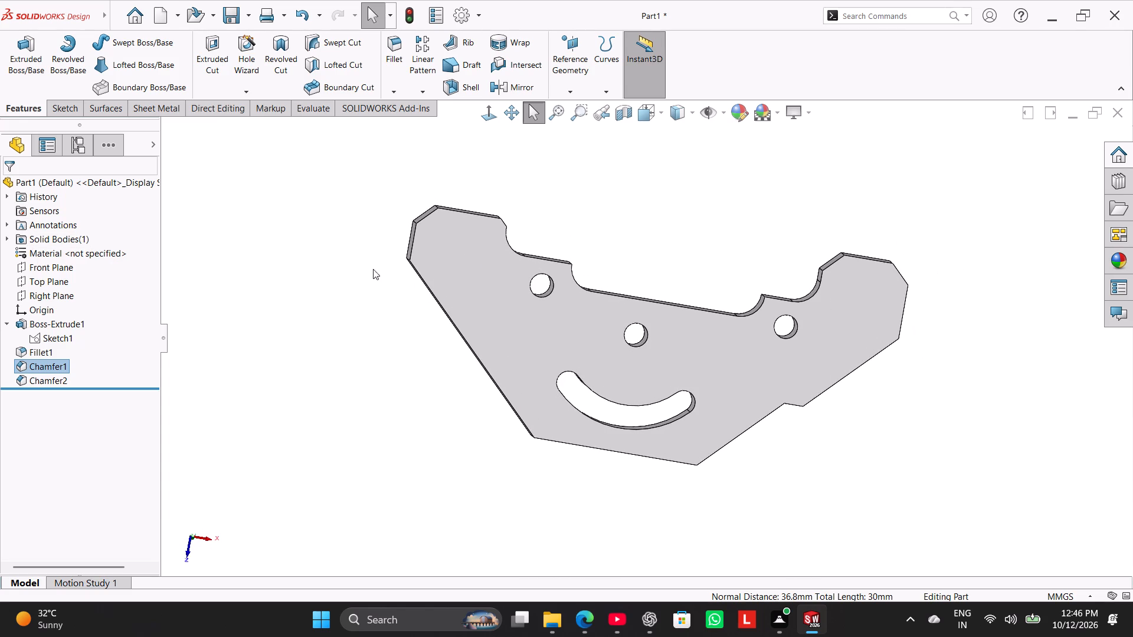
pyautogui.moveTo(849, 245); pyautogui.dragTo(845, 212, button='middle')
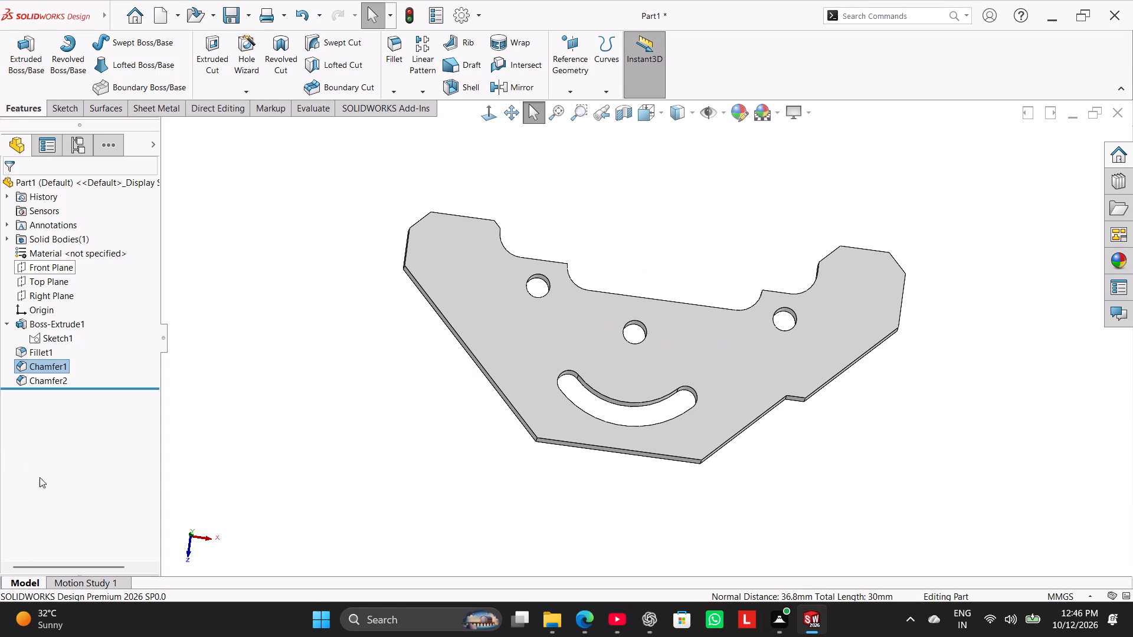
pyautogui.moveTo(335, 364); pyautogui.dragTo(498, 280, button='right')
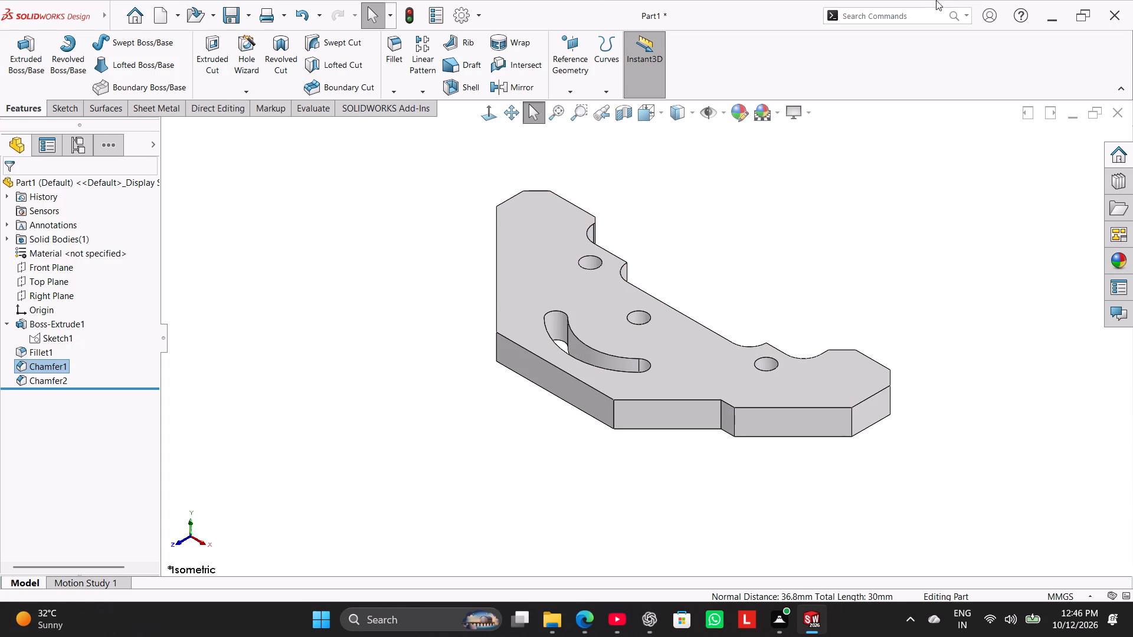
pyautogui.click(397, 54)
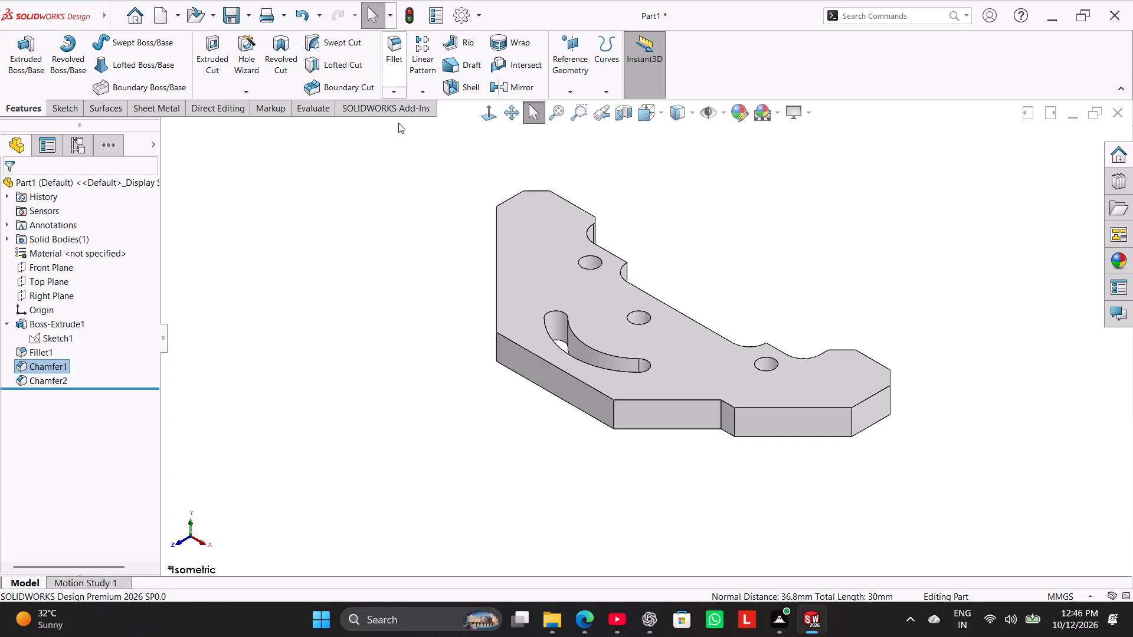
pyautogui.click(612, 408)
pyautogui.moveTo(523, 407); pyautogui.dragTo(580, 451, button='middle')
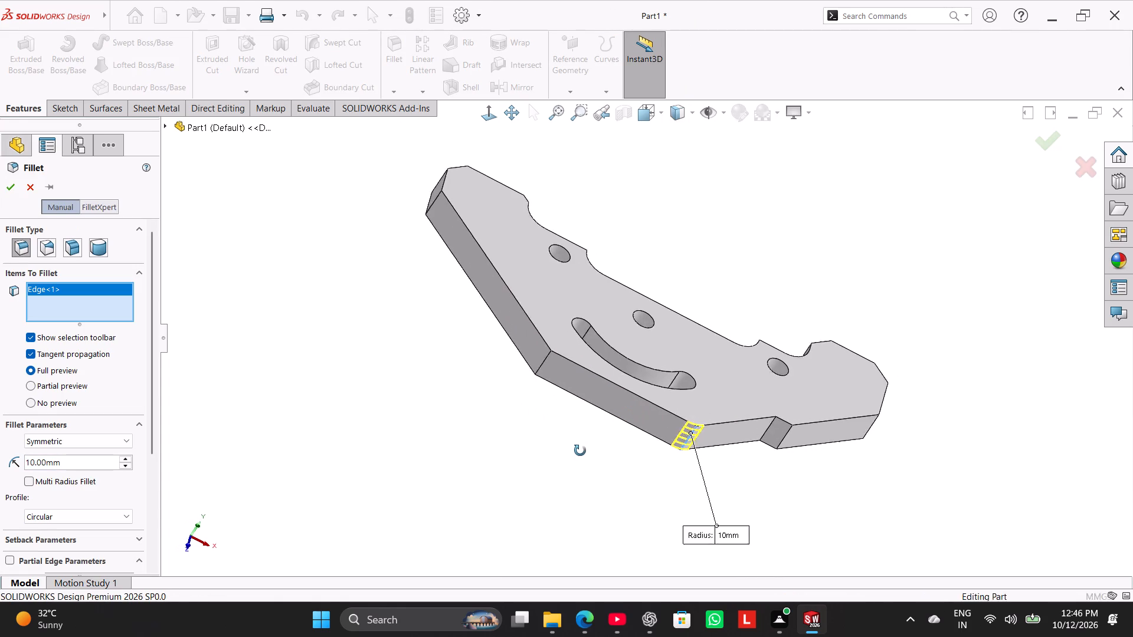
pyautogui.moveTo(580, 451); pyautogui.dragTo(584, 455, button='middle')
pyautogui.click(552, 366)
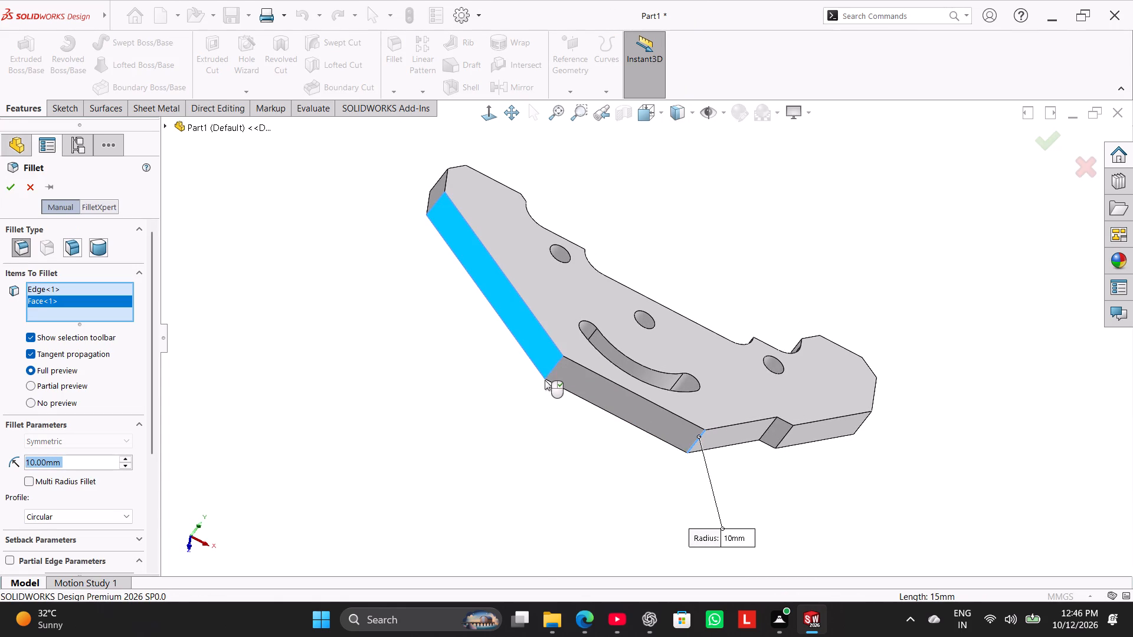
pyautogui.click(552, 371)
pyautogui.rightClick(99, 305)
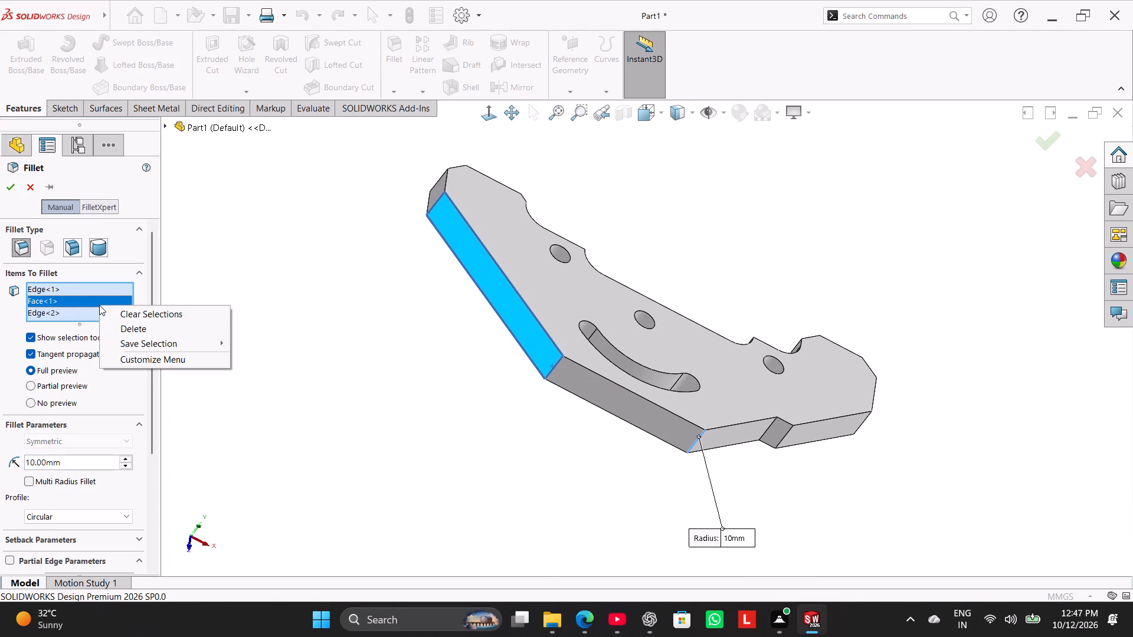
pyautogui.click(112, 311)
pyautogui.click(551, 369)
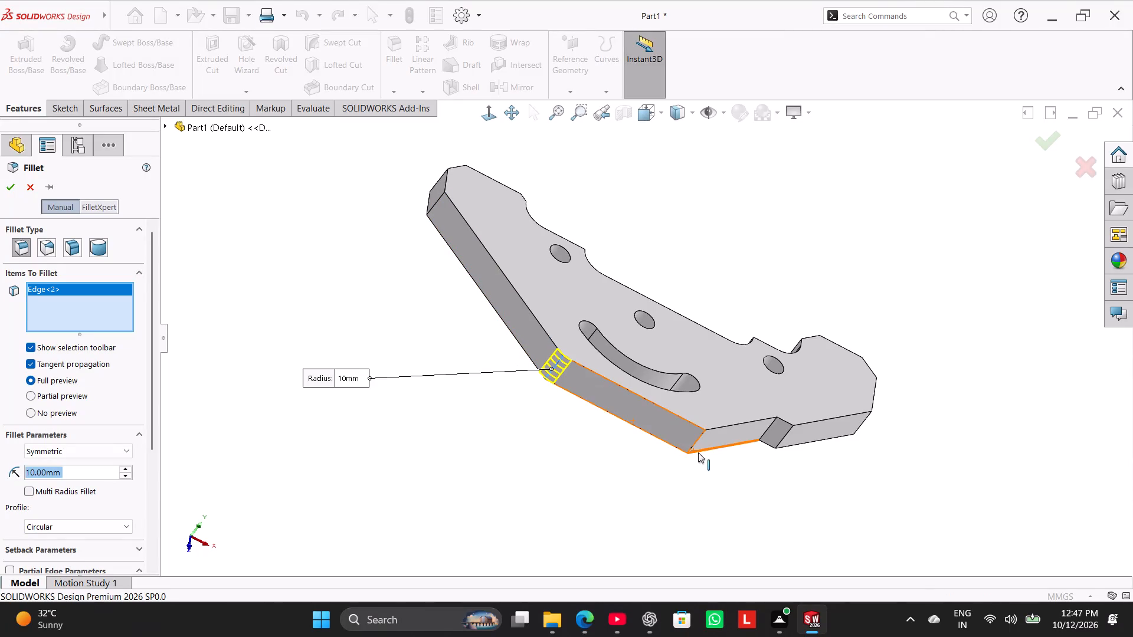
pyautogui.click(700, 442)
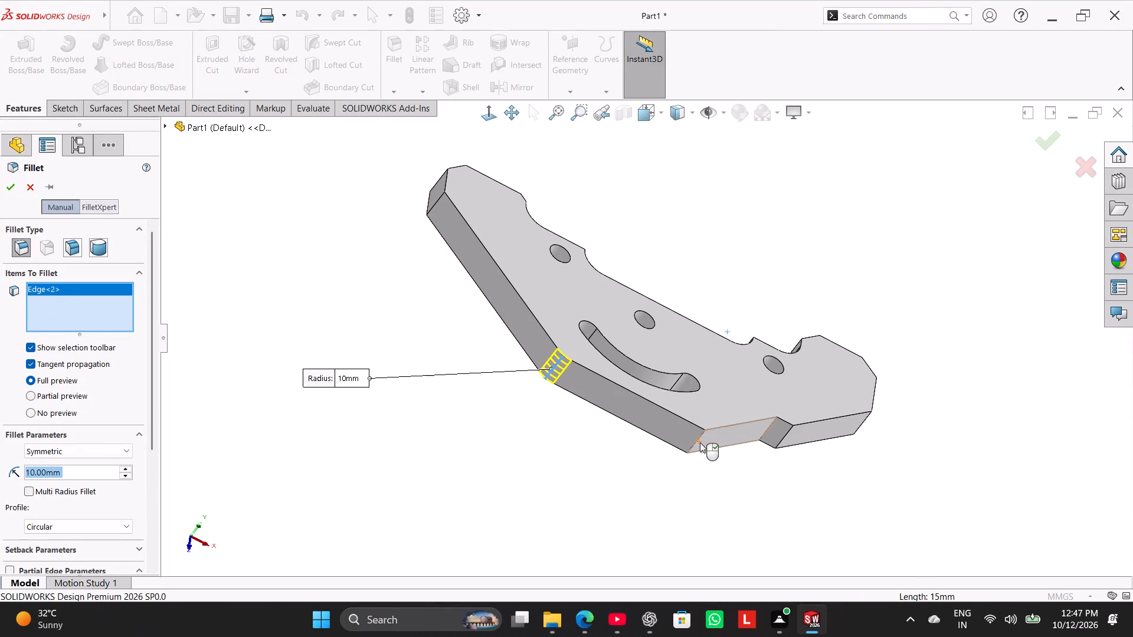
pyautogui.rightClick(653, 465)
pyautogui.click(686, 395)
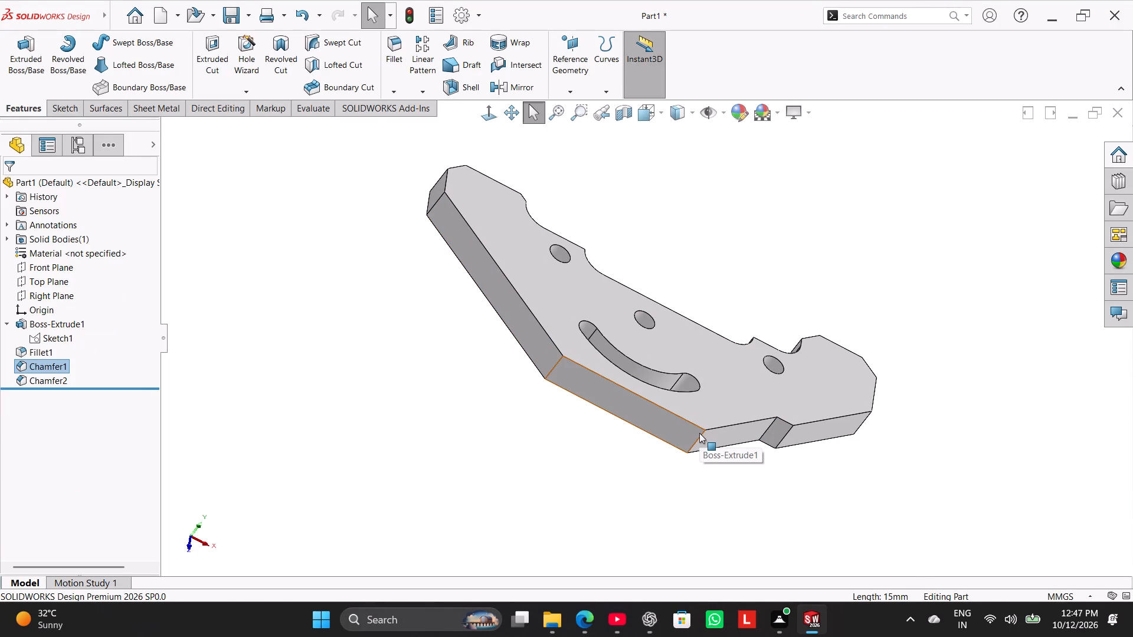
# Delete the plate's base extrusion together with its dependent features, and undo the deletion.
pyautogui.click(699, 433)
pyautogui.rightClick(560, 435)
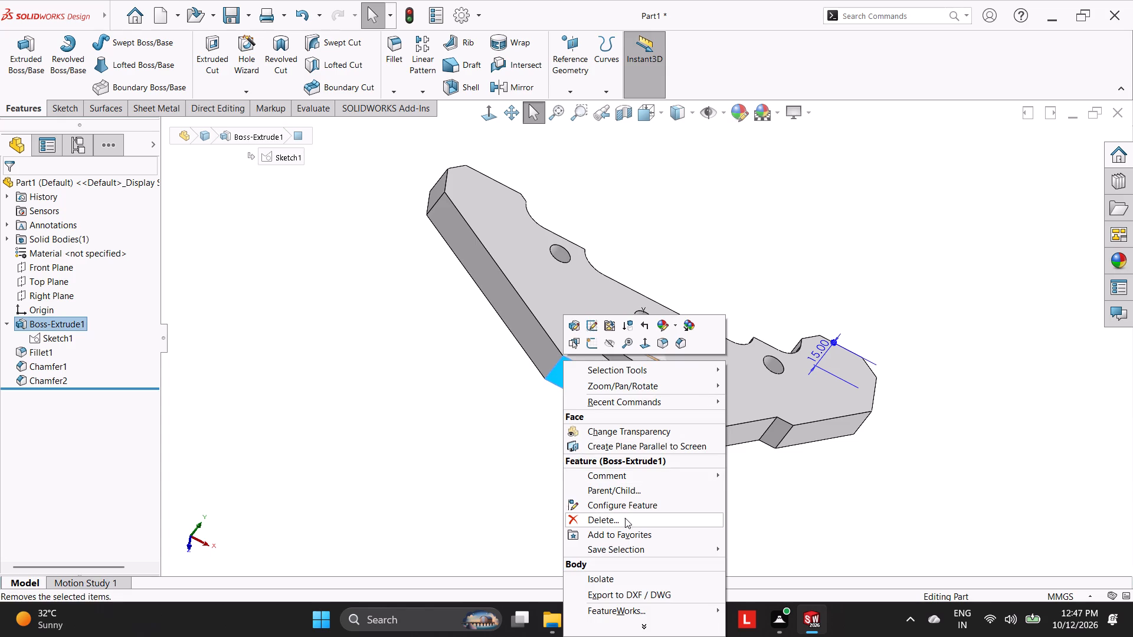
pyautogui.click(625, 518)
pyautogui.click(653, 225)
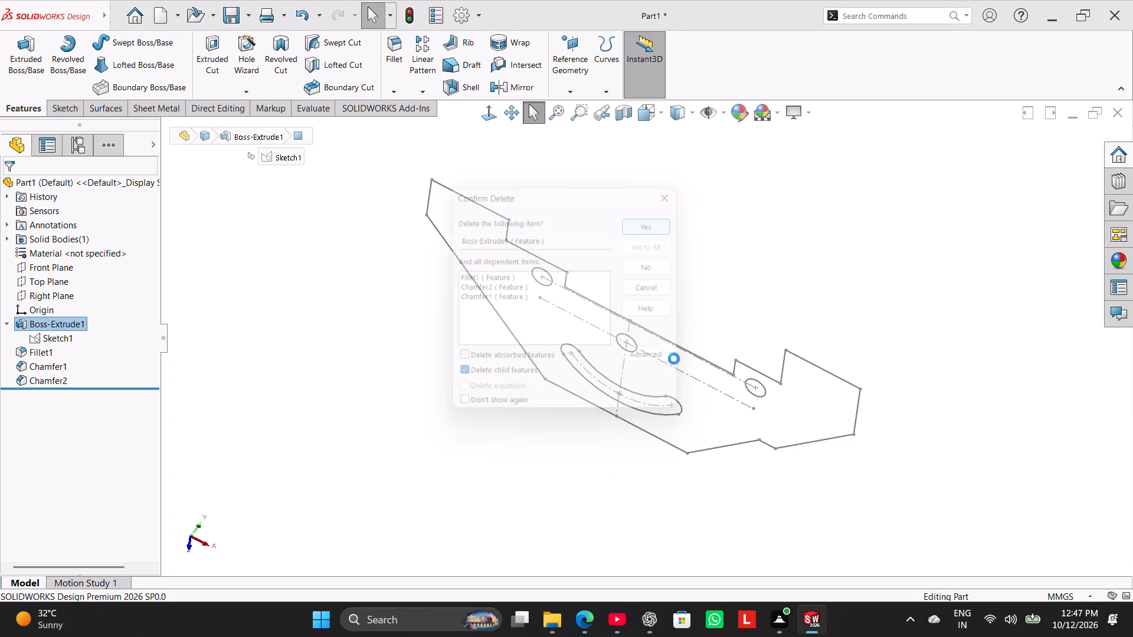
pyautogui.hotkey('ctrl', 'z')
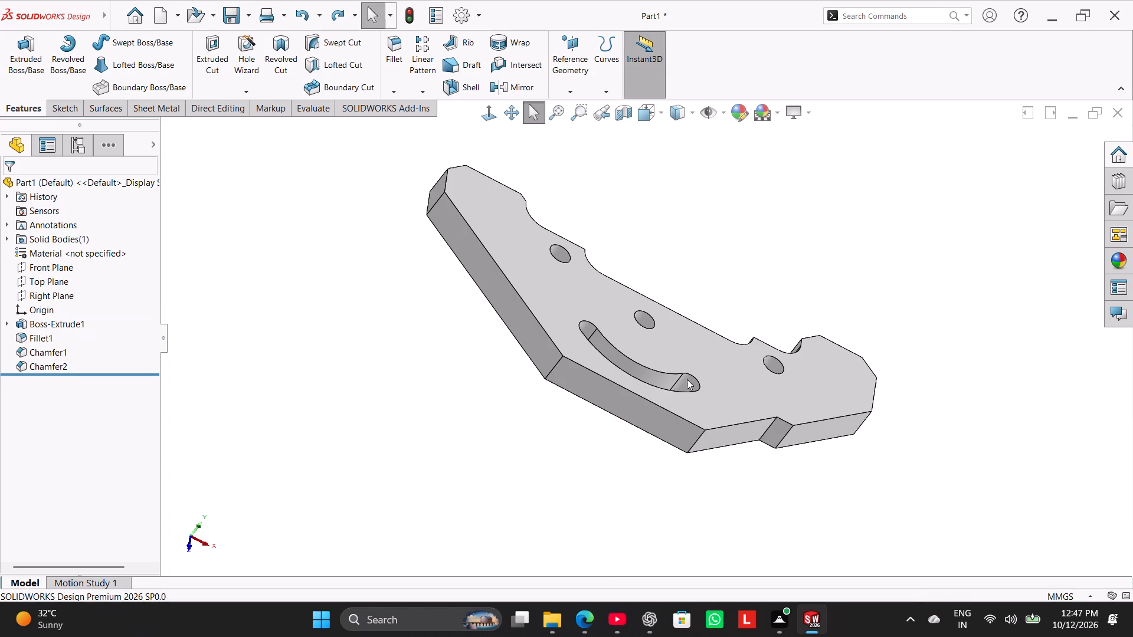
# Fillet the two outer corner edges at the ends of the plate's long bottom side with a 10 mm radius.
pyautogui.scroll(-4, 695, 434)
pyautogui.click(398, 61)
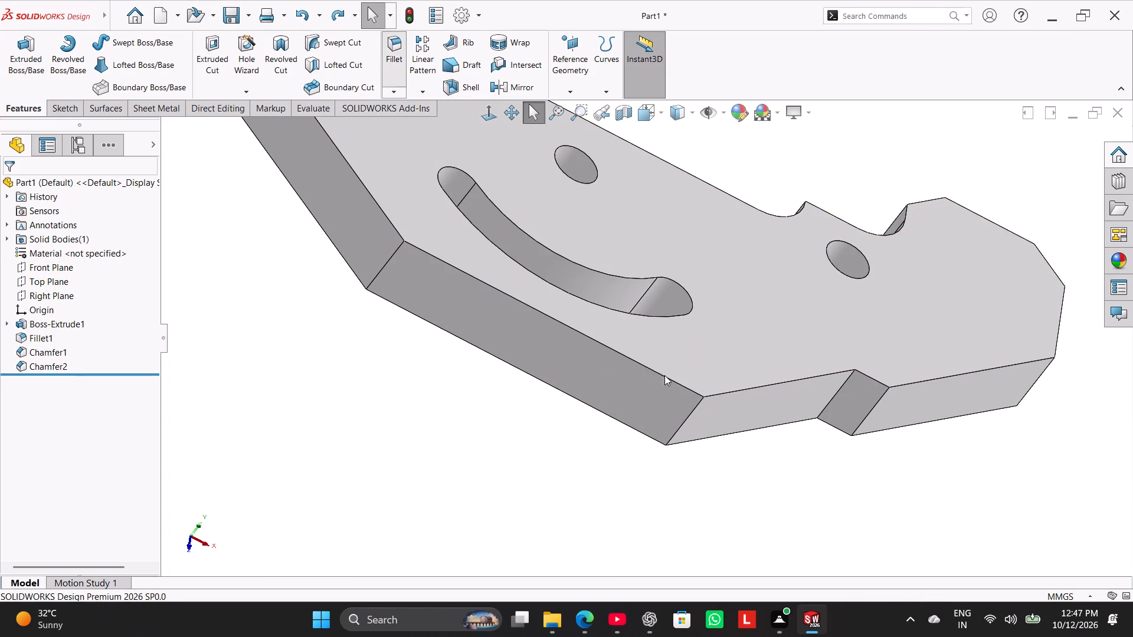
pyautogui.scroll(-4, 685, 399)
pyautogui.click(690, 418)
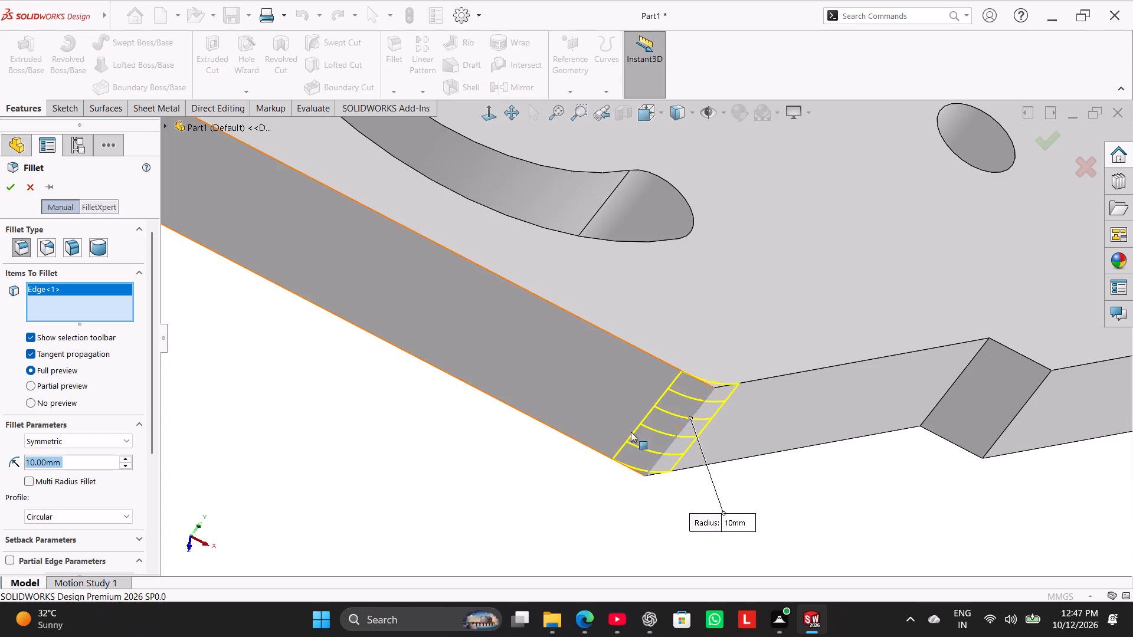
pyautogui.scroll(3, 602, 410)
pyautogui.scroll(2, 339, 260)
pyautogui.scroll(-6, 418, 242)
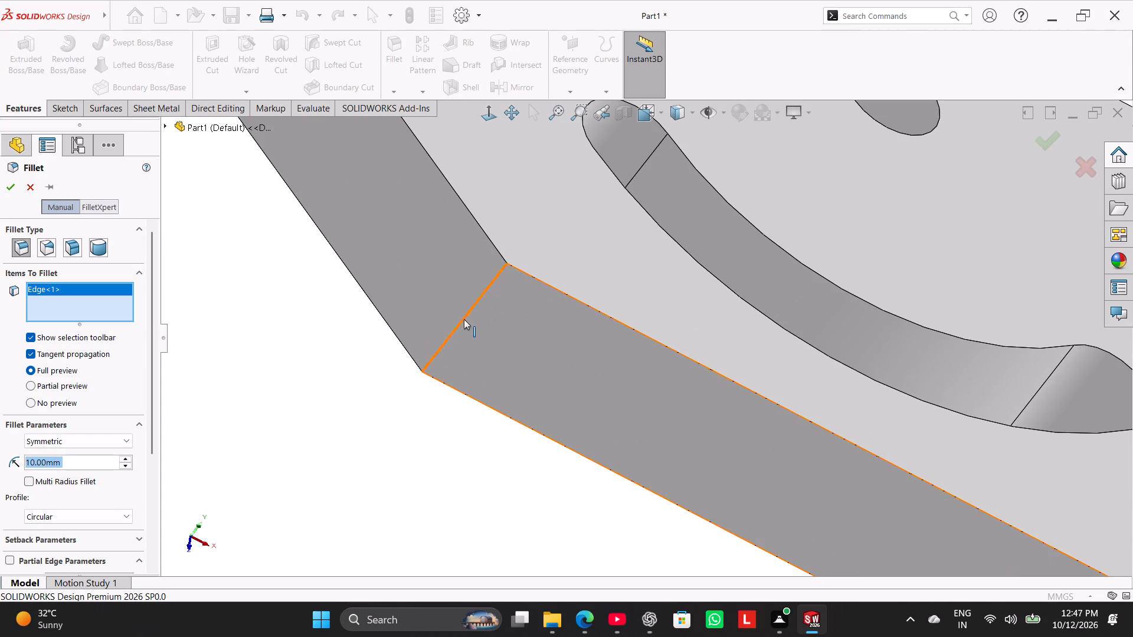
pyautogui.click(454, 332)
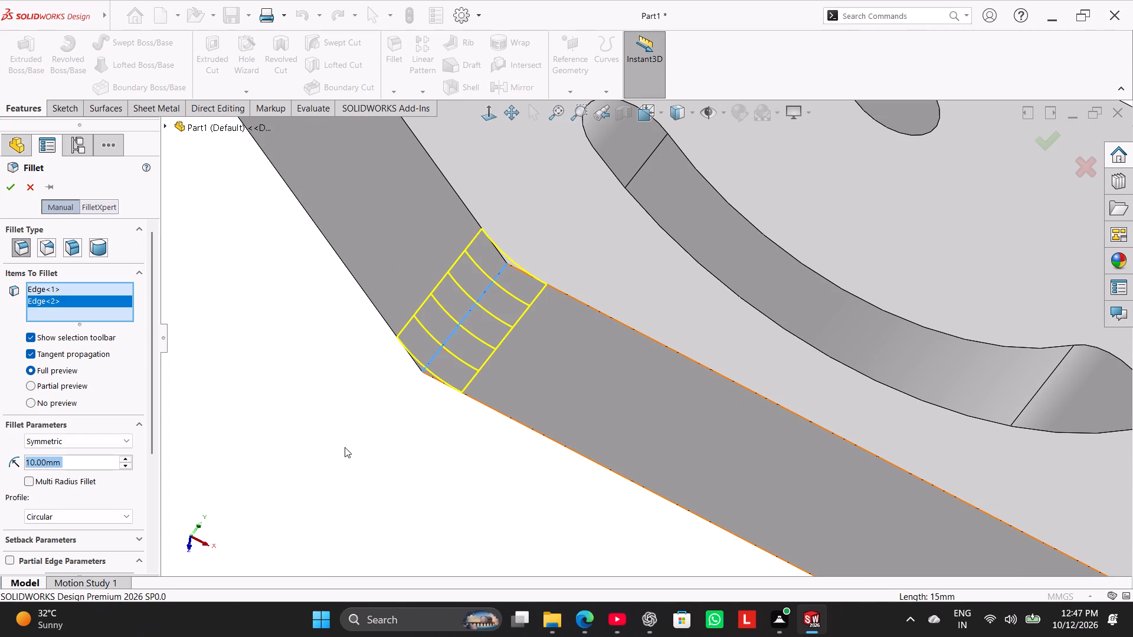
pyautogui.moveTo(346, 454); pyautogui.dragTo(439, 401, button='right')
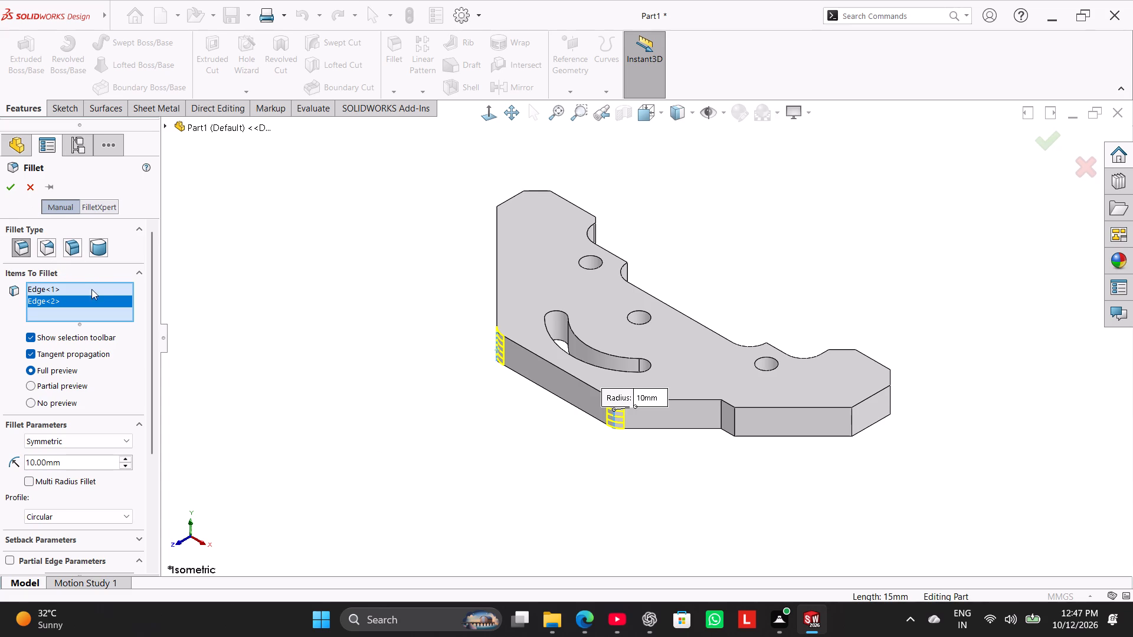
pyautogui.scroll(-5, 739, 365)
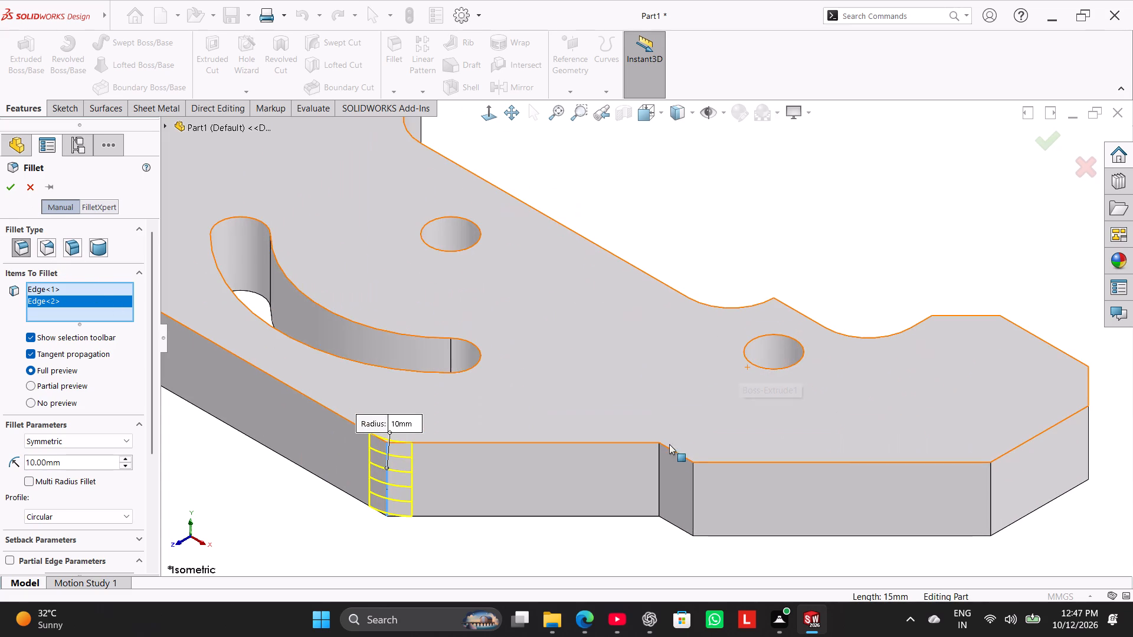
pyautogui.click(658, 464)
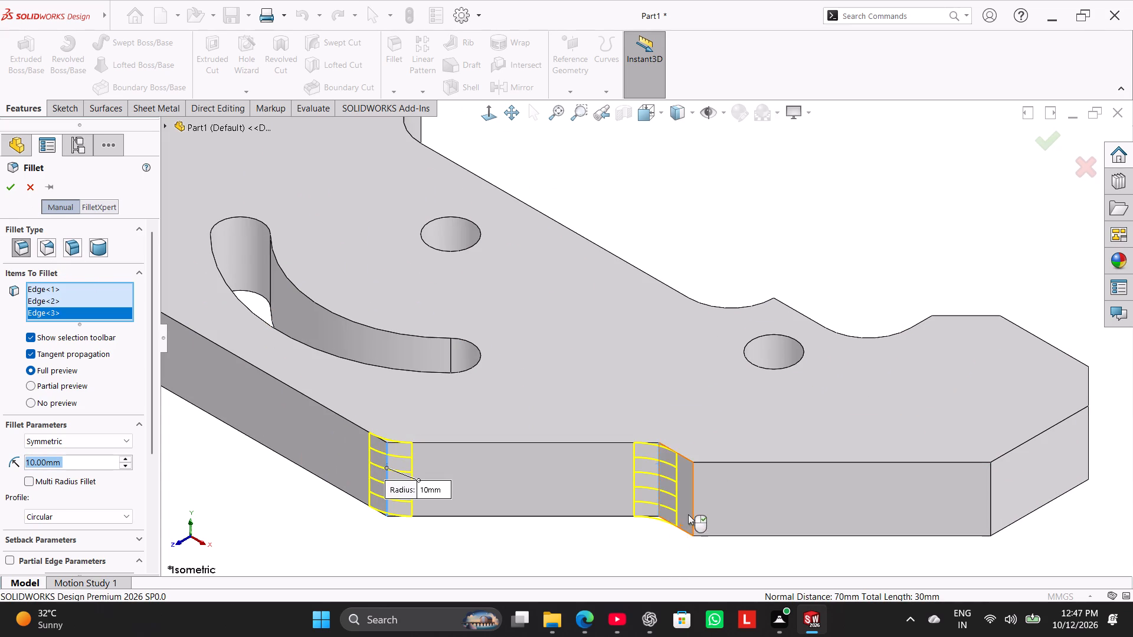
pyautogui.click(692, 502)
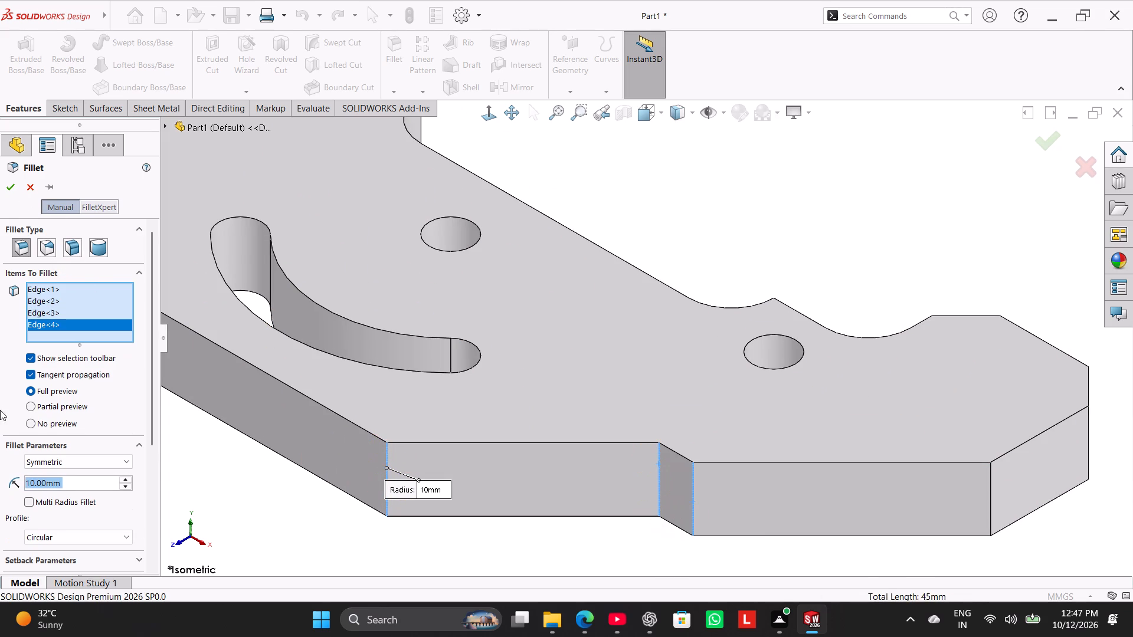
pyautogui.rightClick(85, 324)
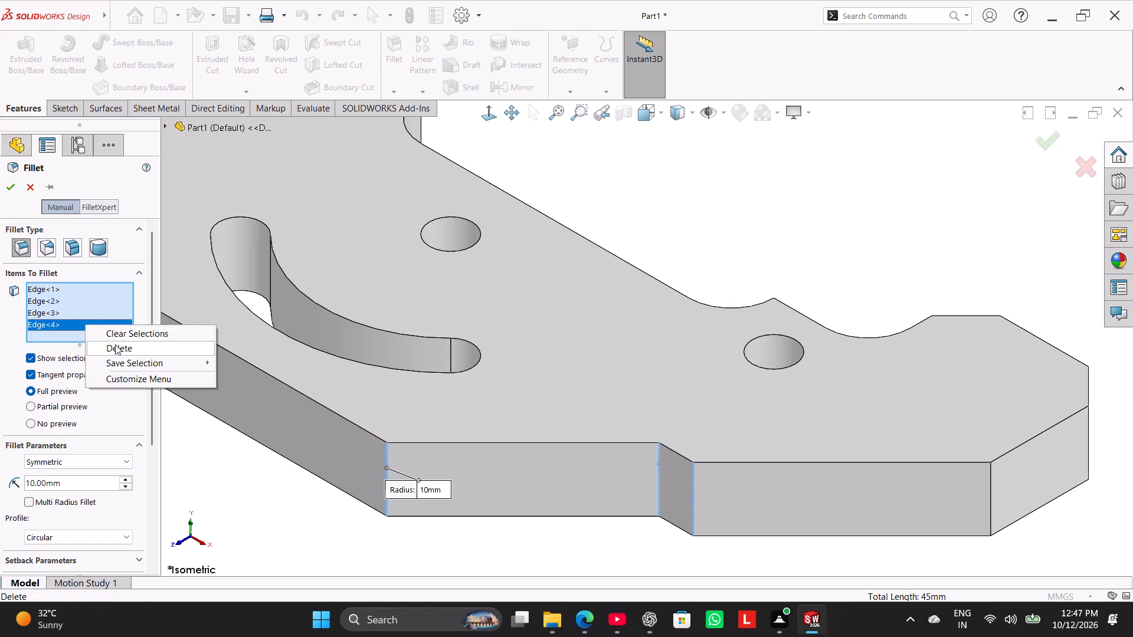
pyautogui.click(116, 345)
pyautogui.moveTo(623, 288); pyautogui.dragTo(641, 416, button='middle')
pyautogui.scroll(-1, 641, 419)
pyautogui.scroll(3, 657, 444)
pyautogui.moveTo(663, 437); pyautogui.dragTo(655, 461, button='middle')
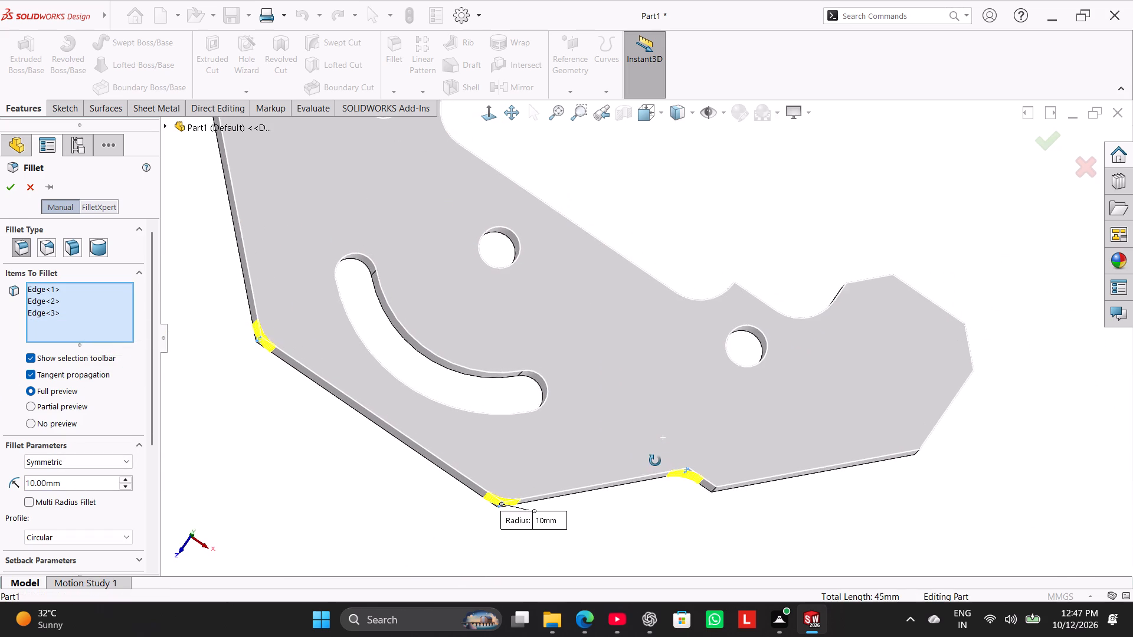
pyautogui.moveTo(655, 461); pyautogui.dragTo(654, 467, button='middle')
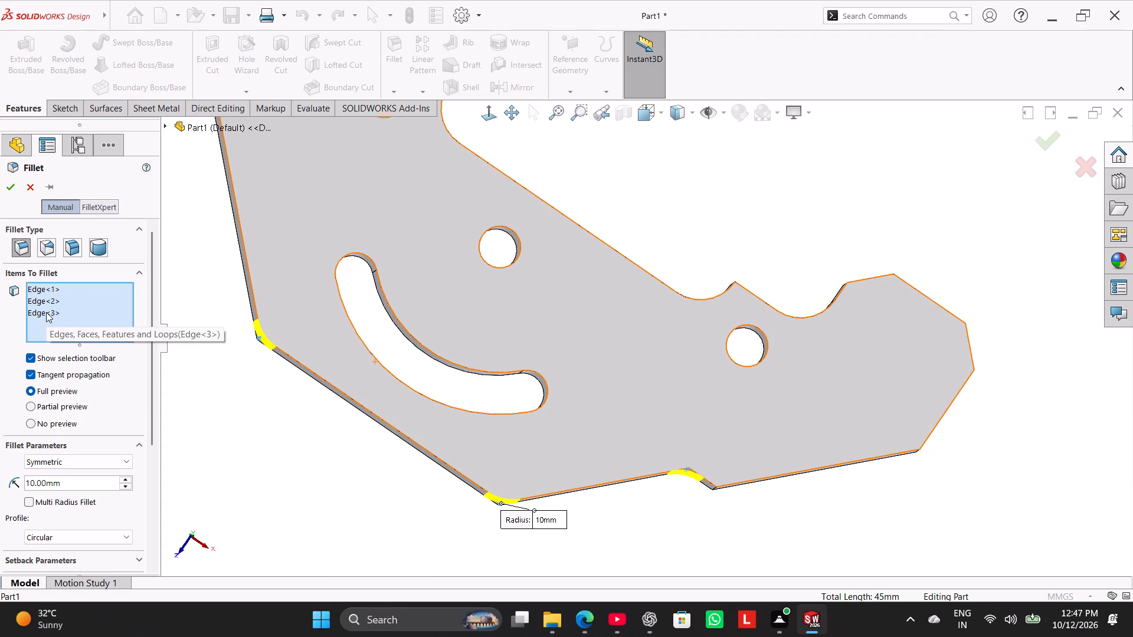
pyautogui.rightClick(46, 312)
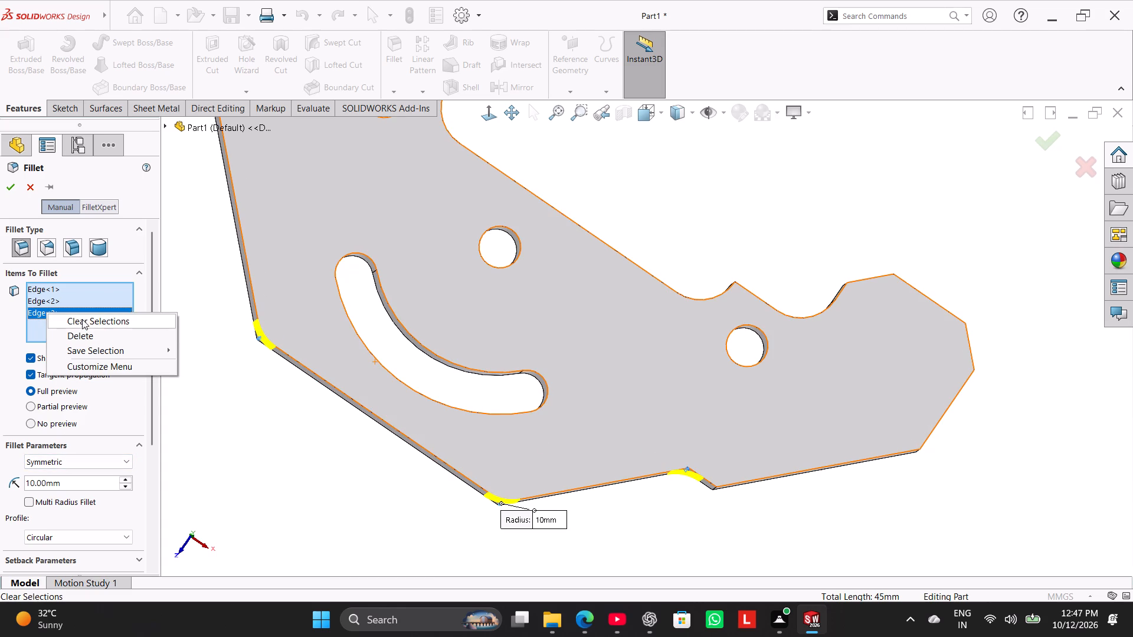
pyautogui.click(98, 339)
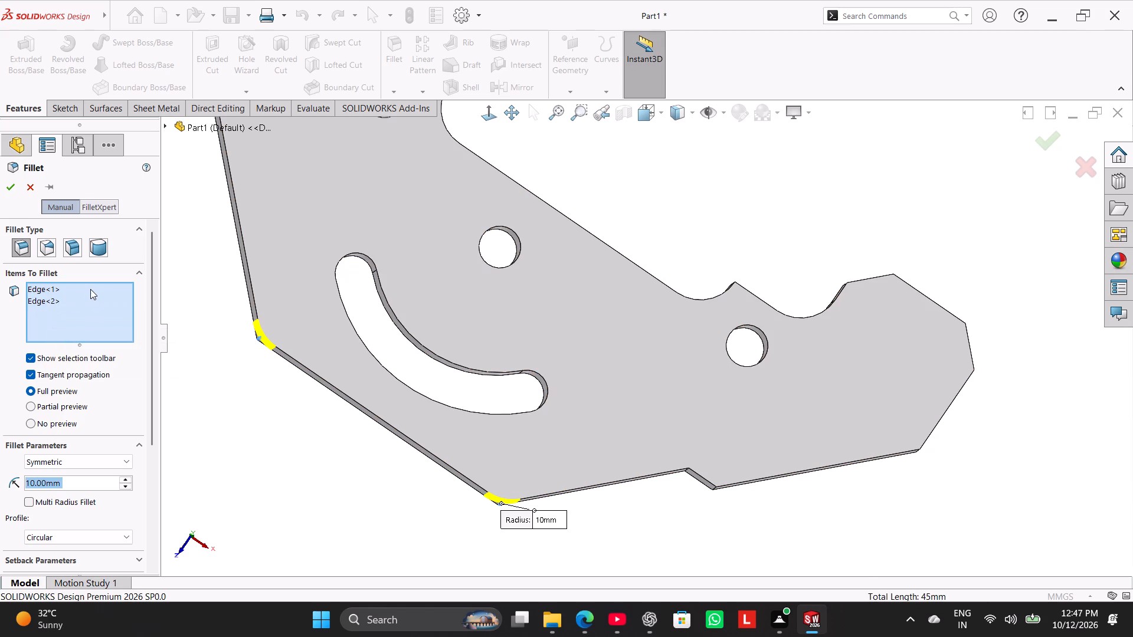
pyautogui.click(12, 185)
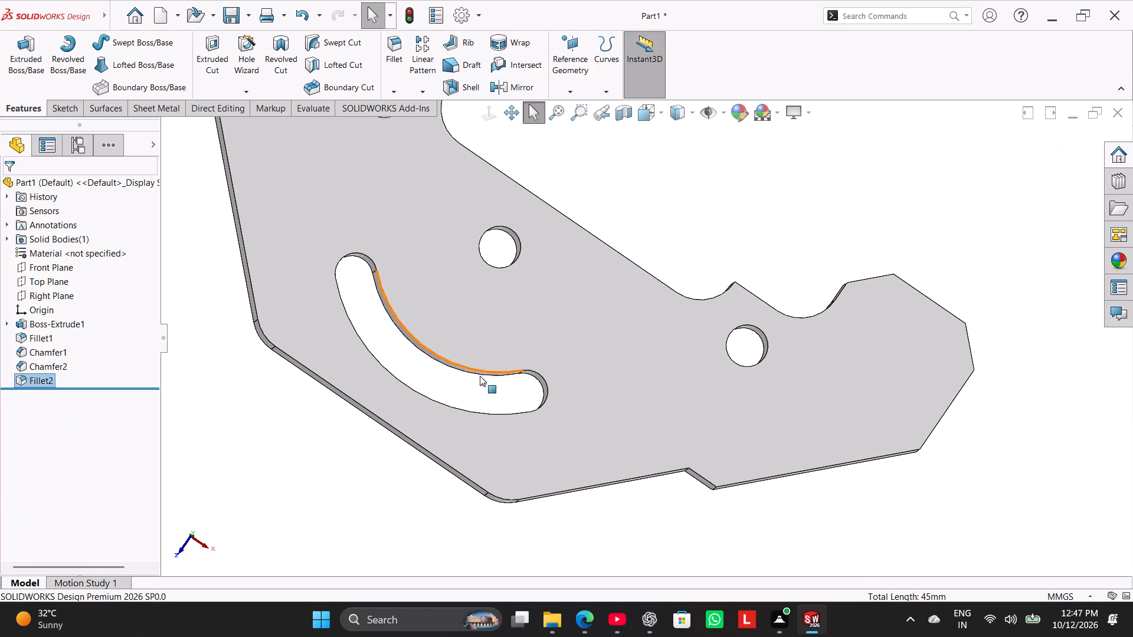
# Fillet both edges of the small step on the plate's lower outline with a 5 mm radius.
pyautogui.moveTo(273, 492); pyautogui.dragTo(647, 329, button='right')
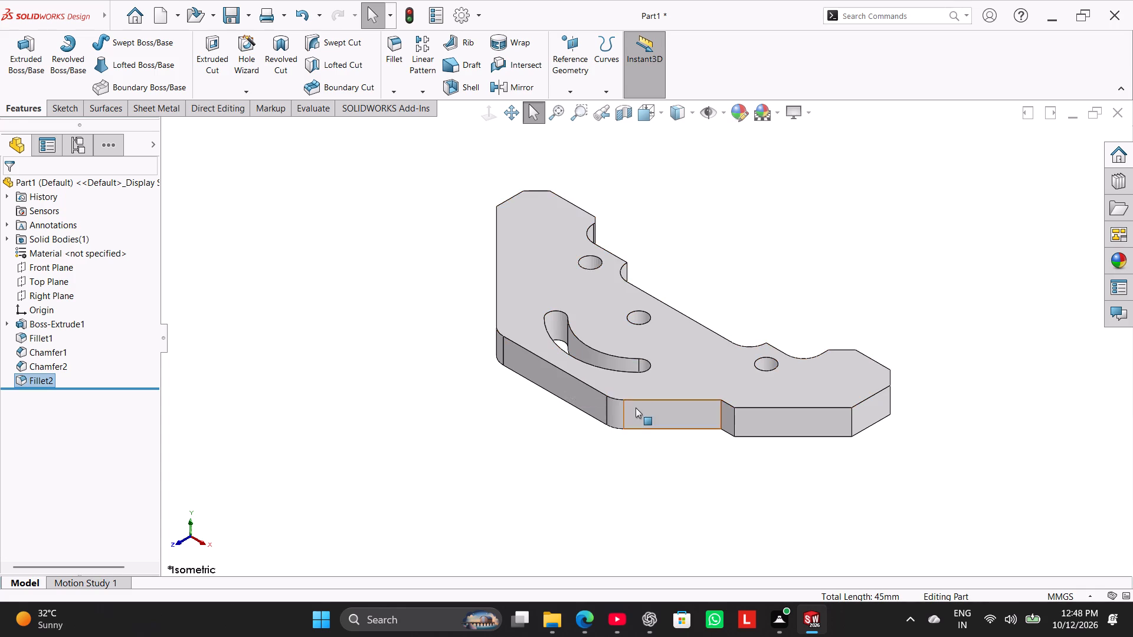
pyautogui.scroll(2, 636, 408)
pyautogui.scroll(-2, 641, 410)
pyautogui.moveTo(712, 417); pyautogui.dragTo(739, 452, button='middle')
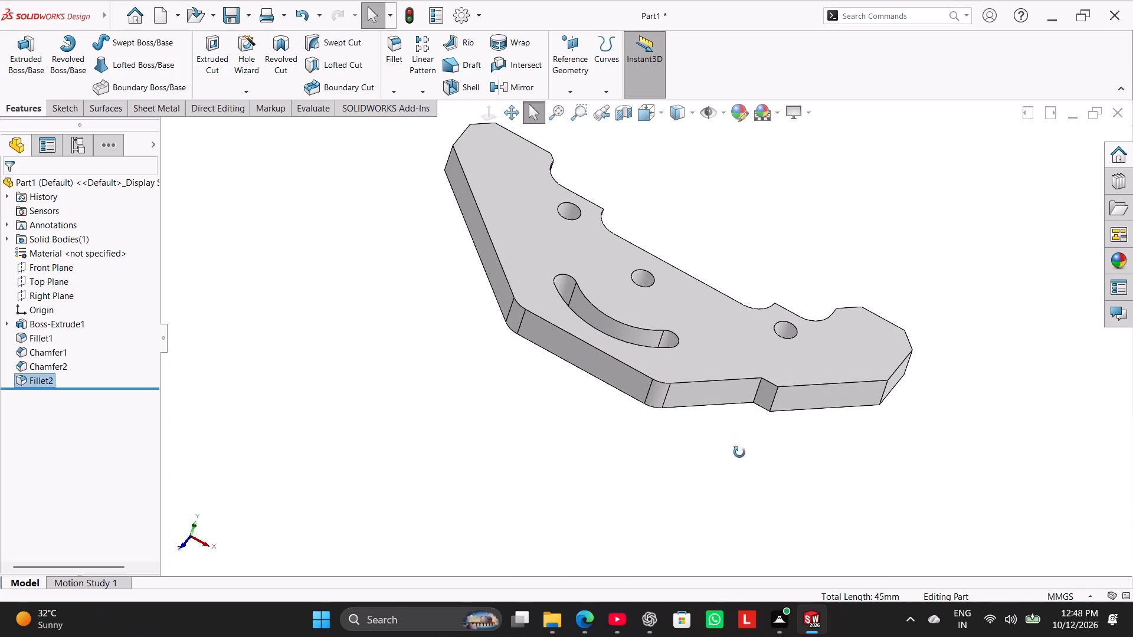
pyautogui.moveTo(739, 452); pyautogui.dragTo(741, 474, button='middle')
pyautogui.scroll(-3, 755, 390)
pyautogui.click(392, 48)
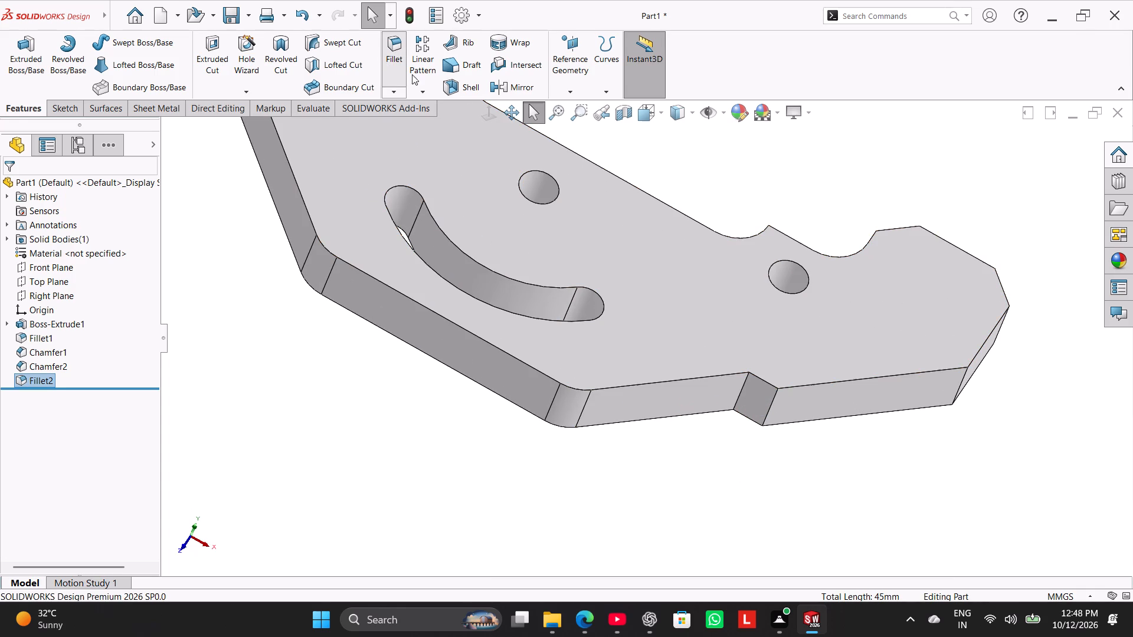
pyautogui.scroll(-3, 772, 349)
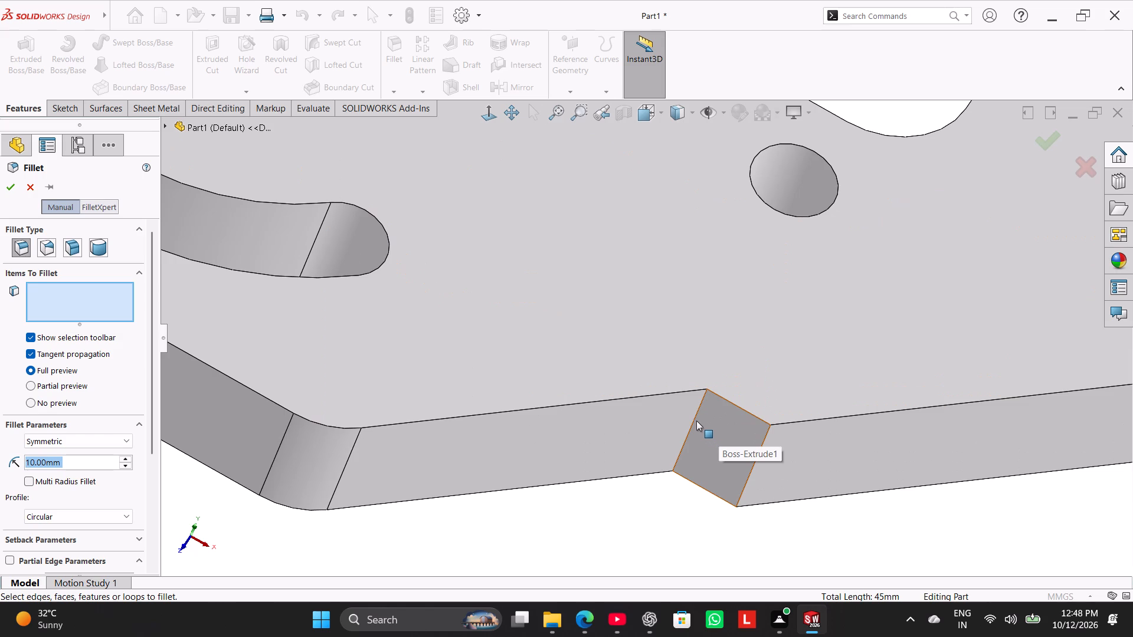
pyautogui.click(696, 413)
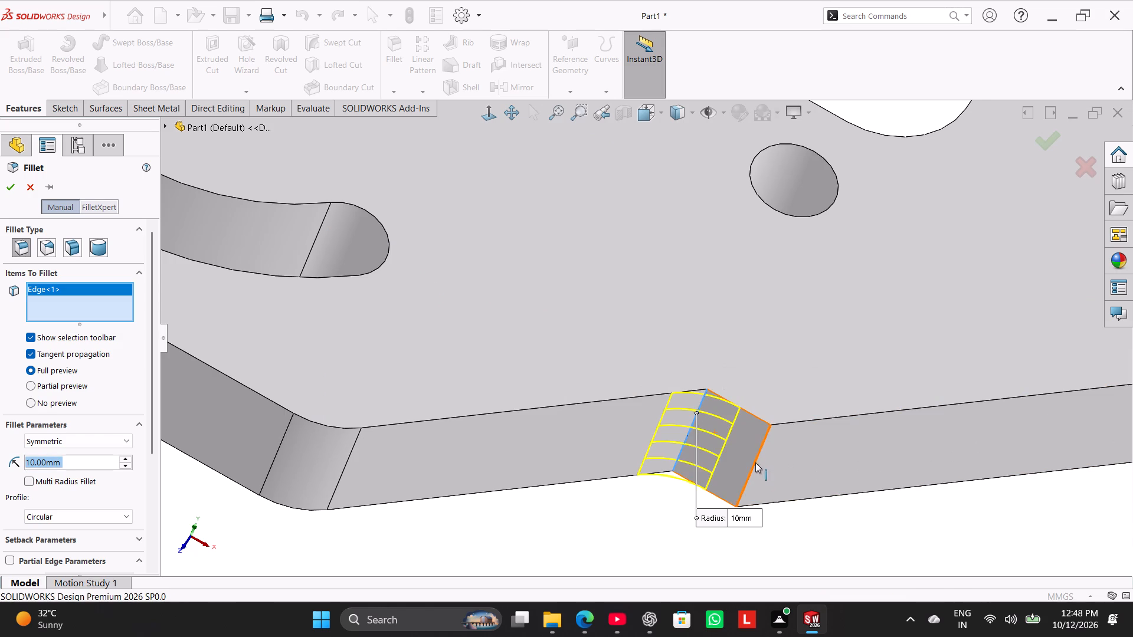
pyautogui.click(755, 462)
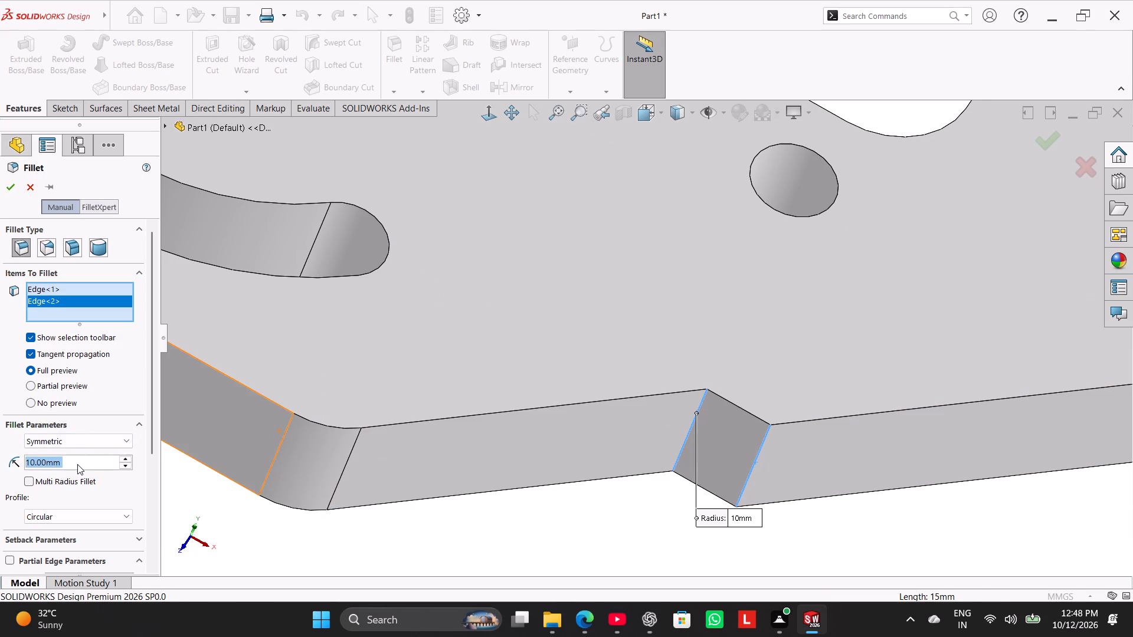
pyautogui.press('5')
pyautogui.press('Return')
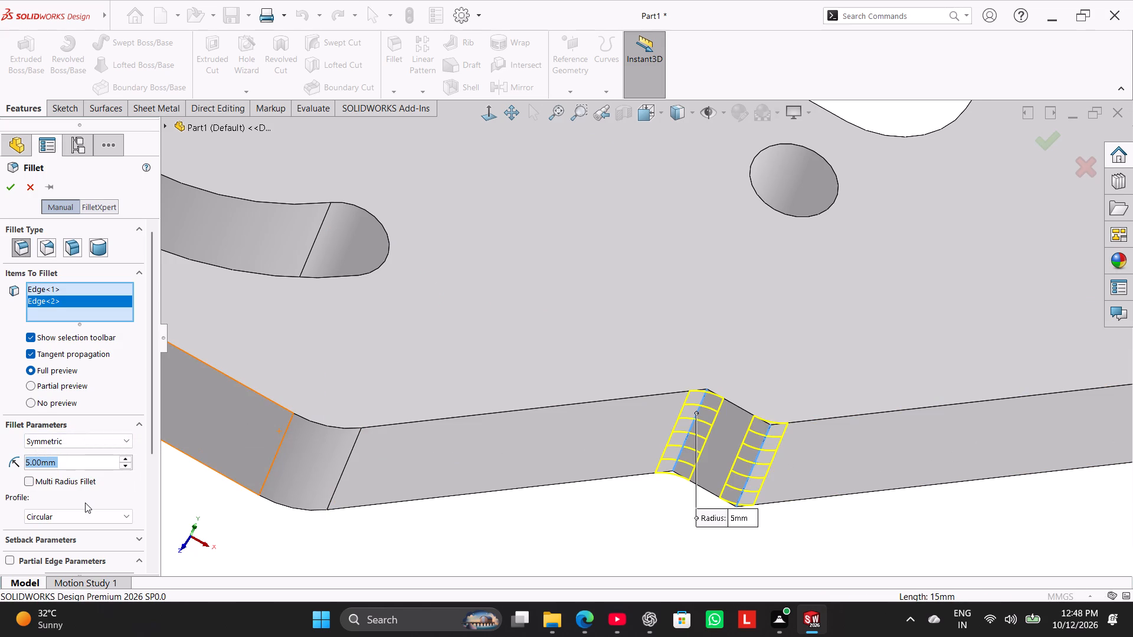
pyautogui.click(15, 187)
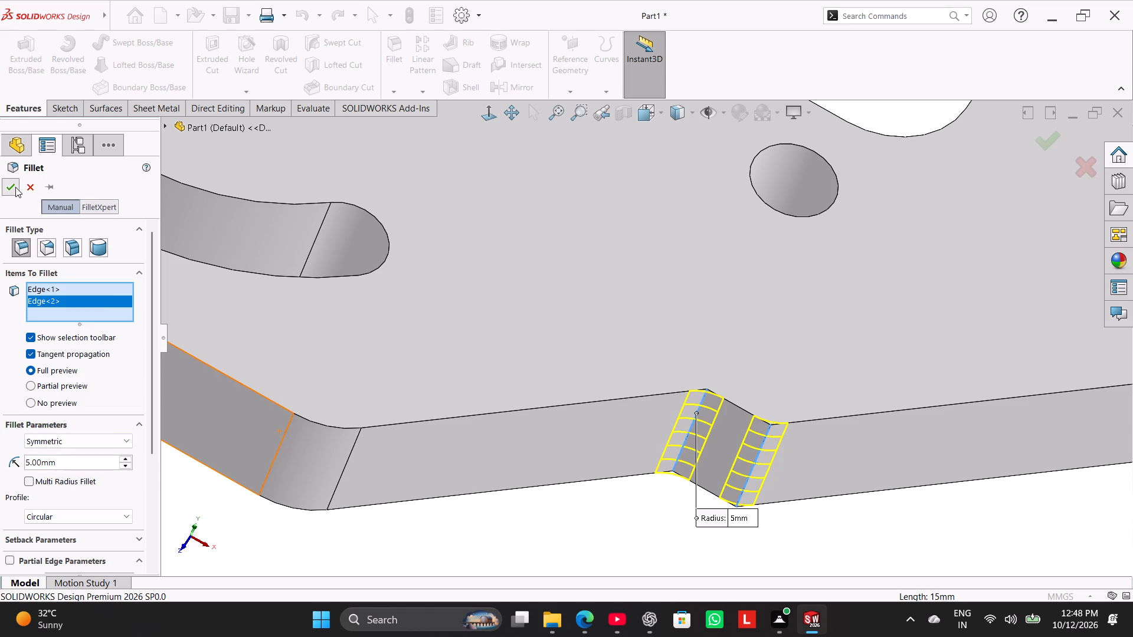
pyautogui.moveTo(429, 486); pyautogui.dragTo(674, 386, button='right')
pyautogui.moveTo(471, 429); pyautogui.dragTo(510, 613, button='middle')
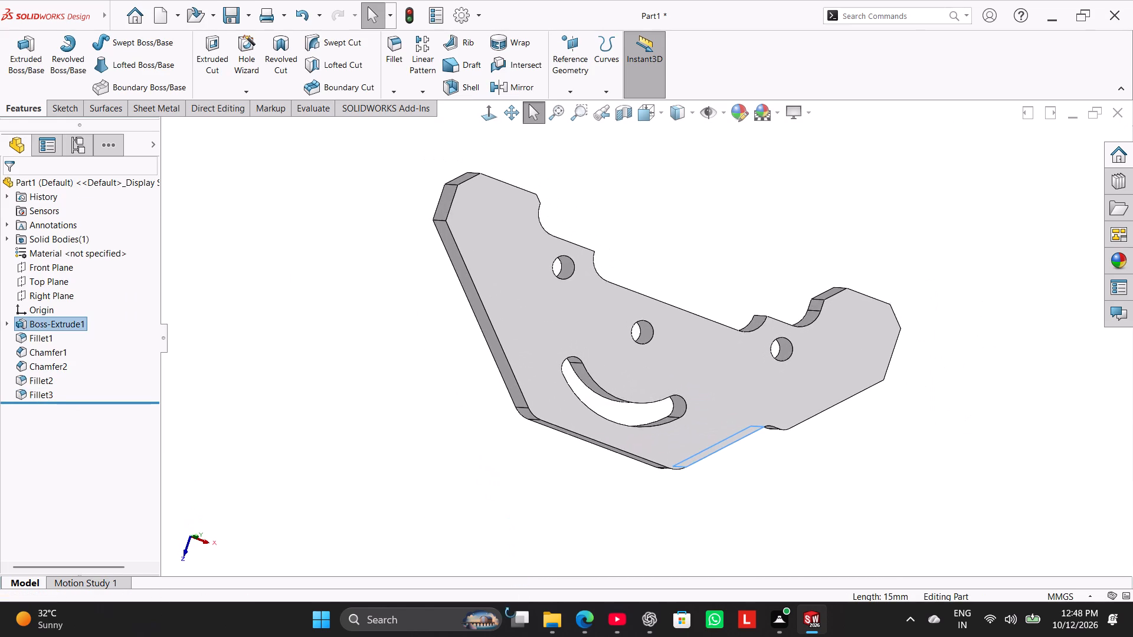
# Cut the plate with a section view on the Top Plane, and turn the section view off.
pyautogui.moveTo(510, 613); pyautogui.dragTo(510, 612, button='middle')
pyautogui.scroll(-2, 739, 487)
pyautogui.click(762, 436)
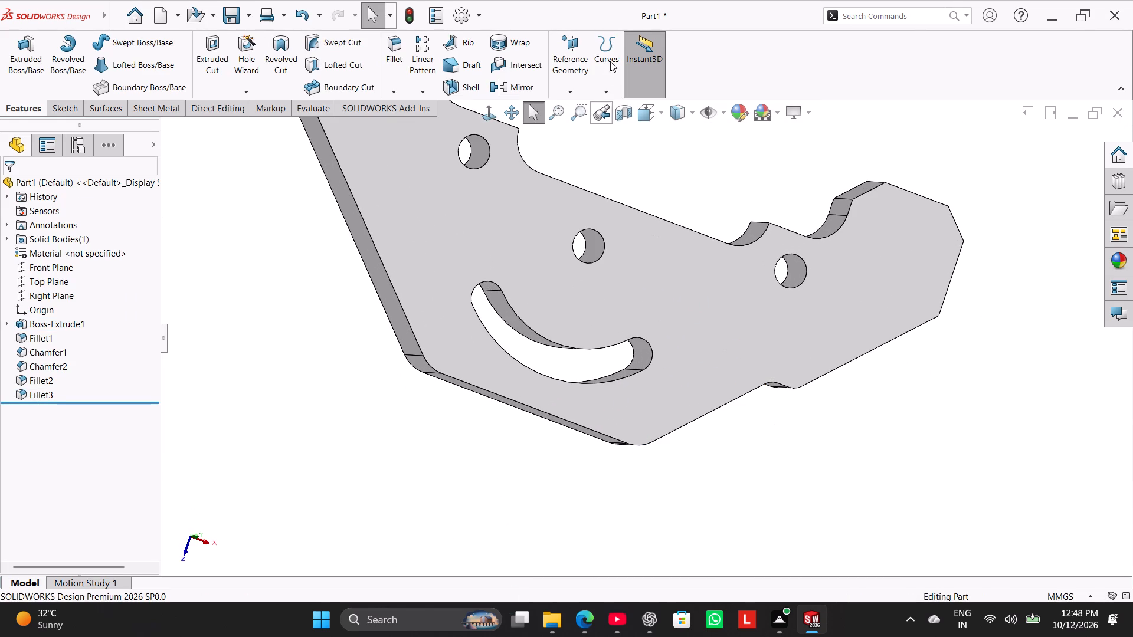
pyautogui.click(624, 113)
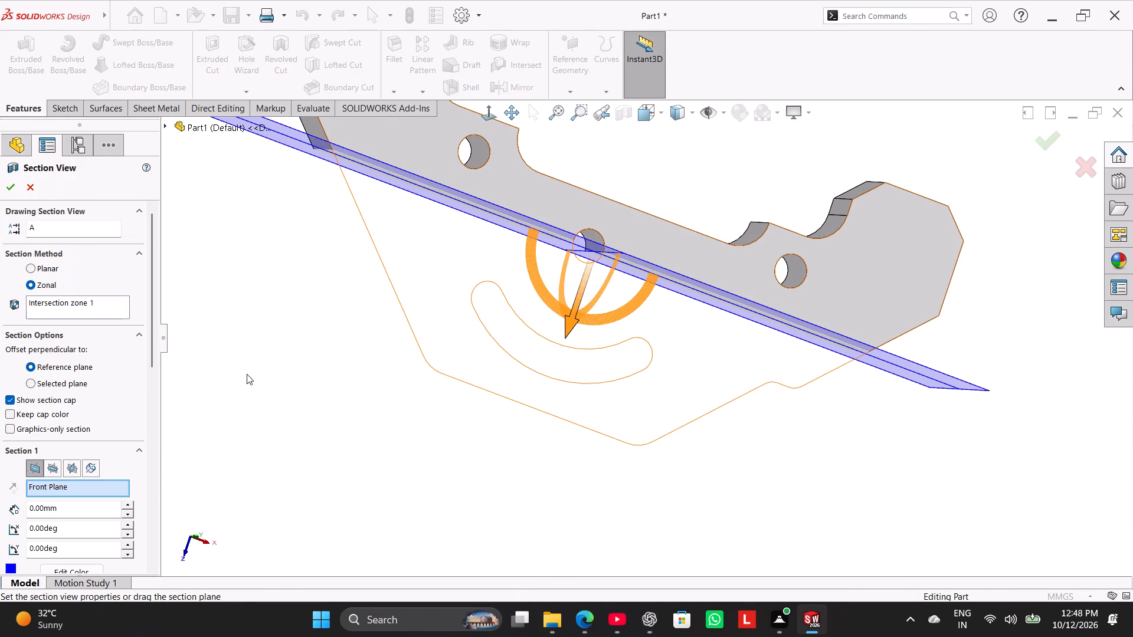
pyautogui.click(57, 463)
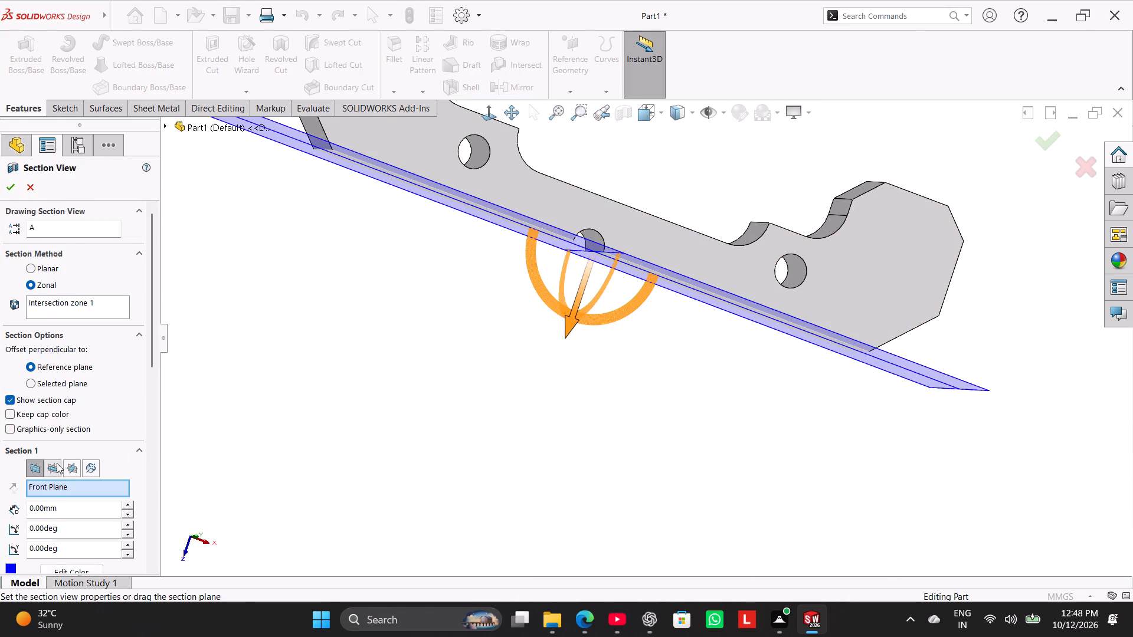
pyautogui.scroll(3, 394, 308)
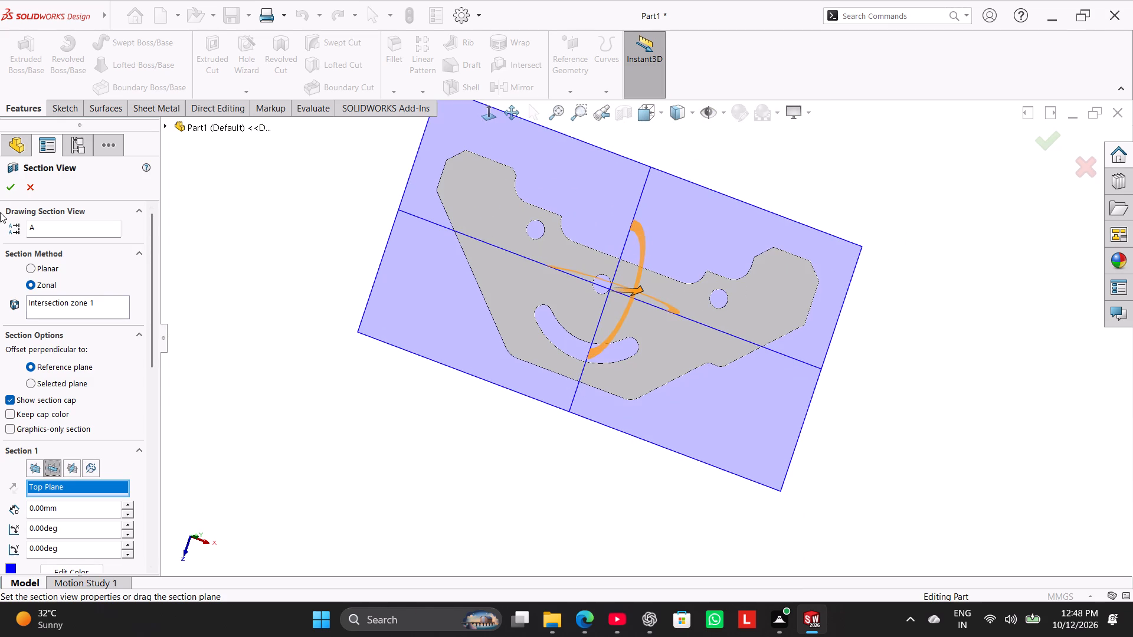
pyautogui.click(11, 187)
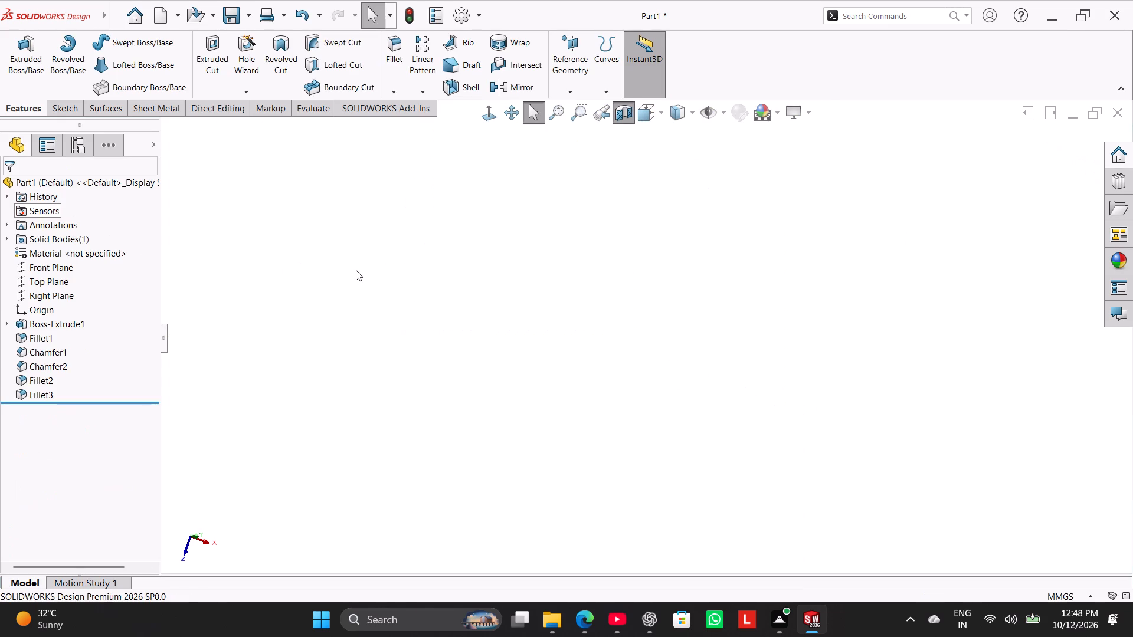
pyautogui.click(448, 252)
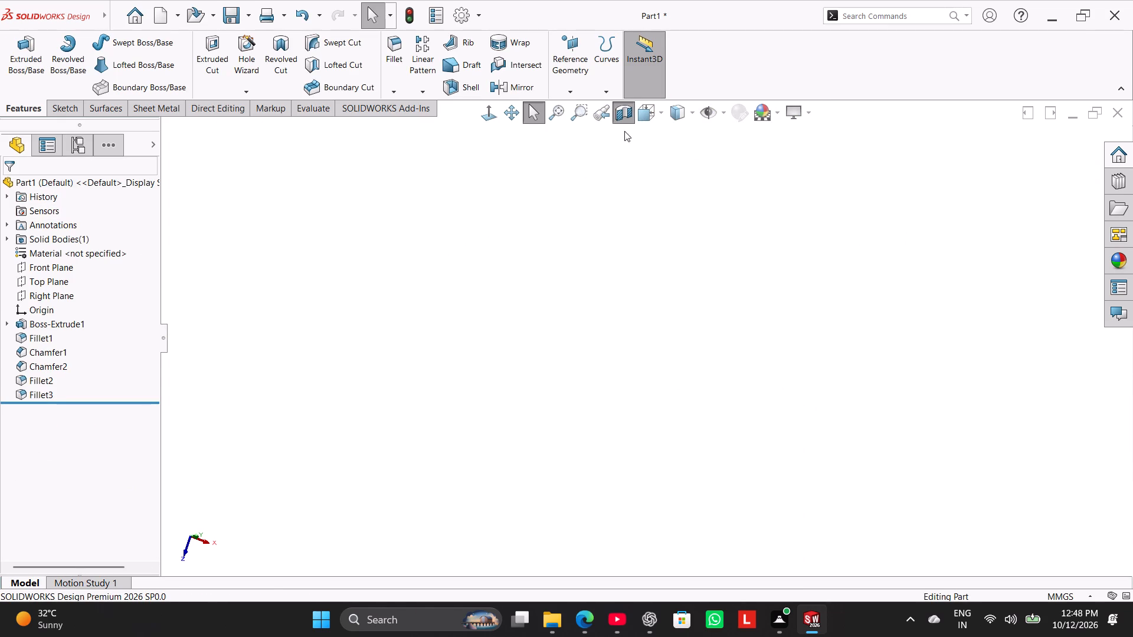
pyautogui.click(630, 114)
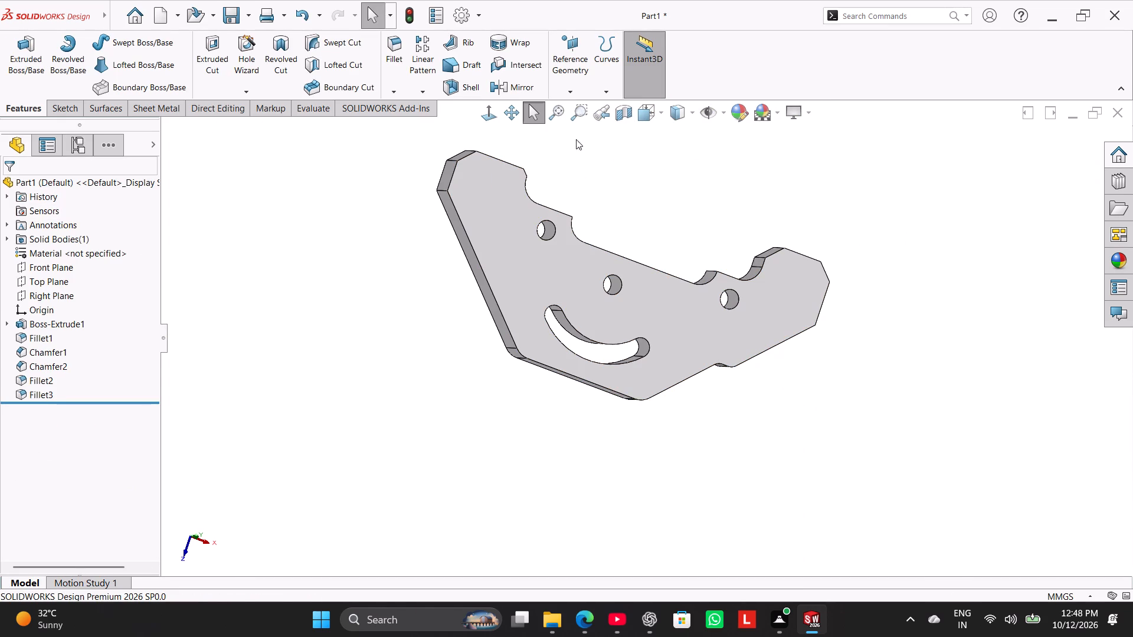
# Apply a section view on the Top Plane with the section plane offset 27 mm.
pyautogui.click(615, 115)
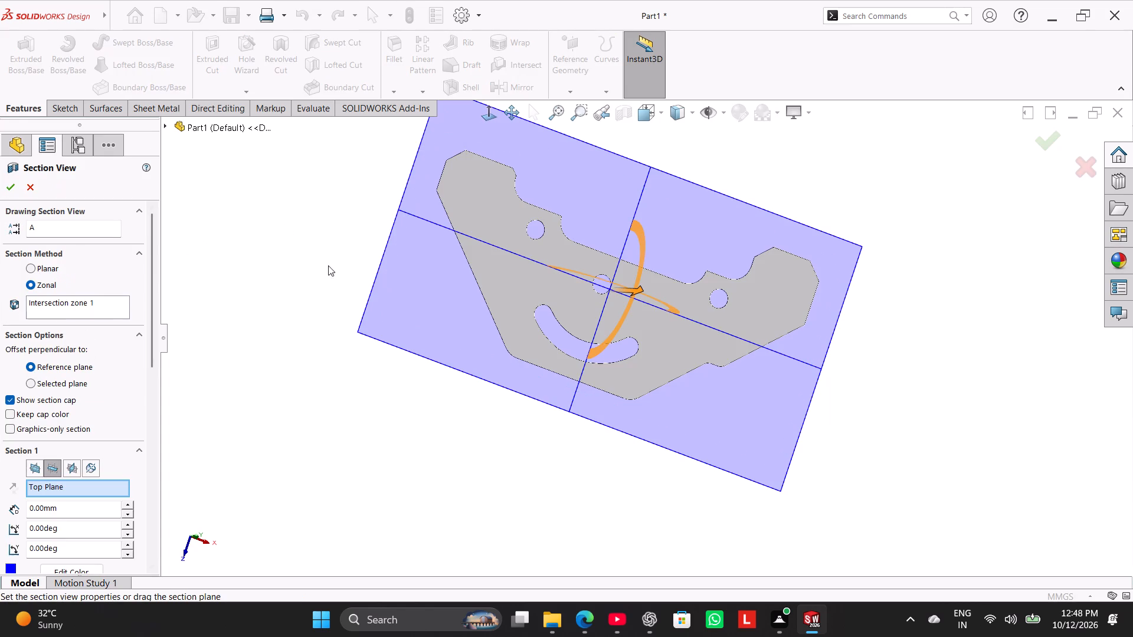
pyautogui.moveTo(618, 290); pyautogui.dragTo(638, 291)
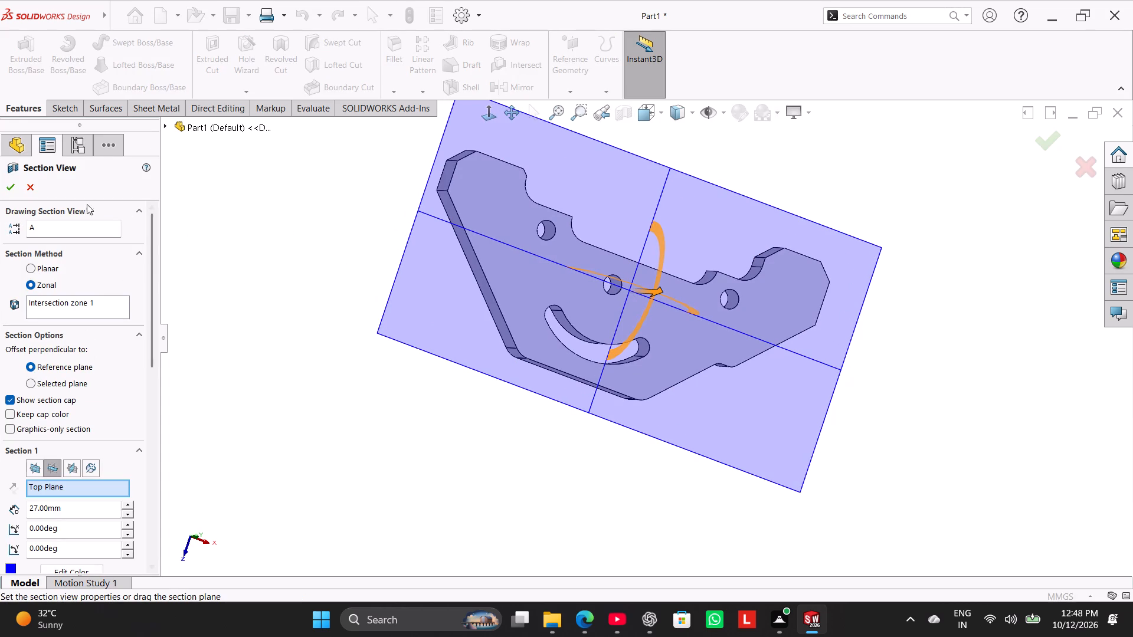
pyautogui.click(0, 182)
pyautogui.click(5, 187)
pyautogui.click(253, 299)
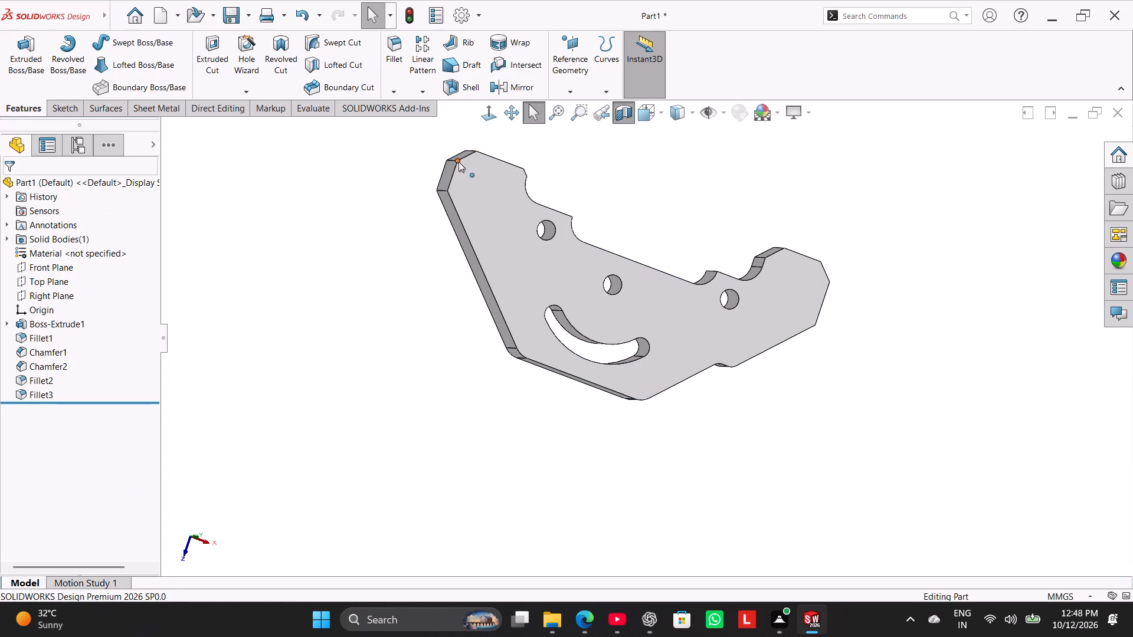
# Edit the base extrusion's sketch and delete the two outer hole circles on either side of the central hole.
pyautogui.click(483, 109)
pyautogui.click(336, 342)
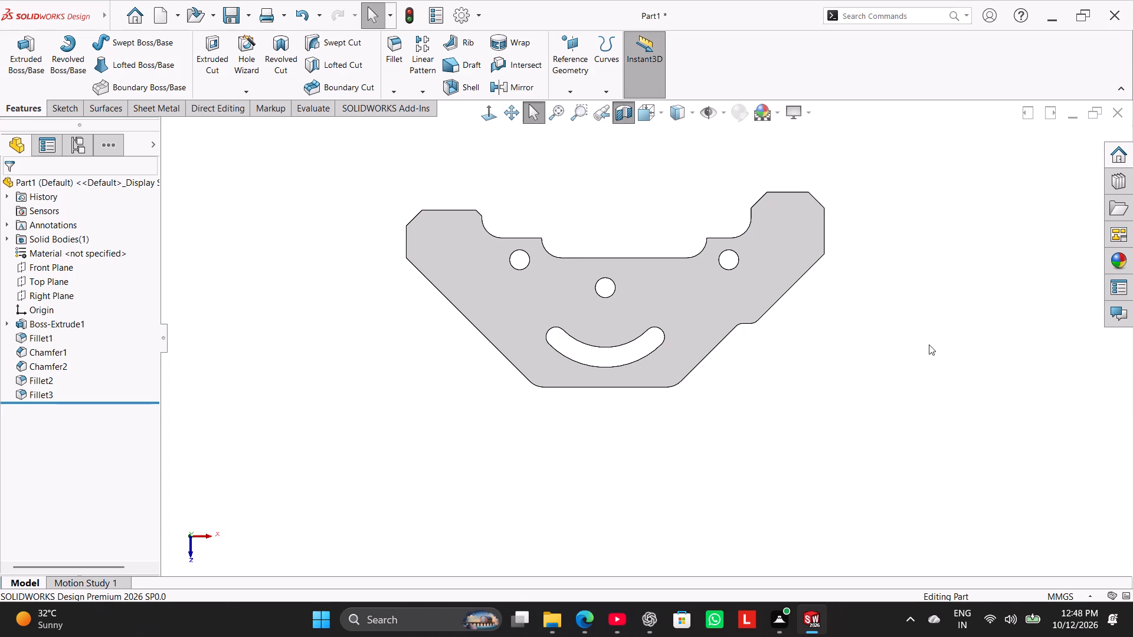
pyautogui.moveTo(457, 396); pyautogui.dragTo(615, 349, button='right')
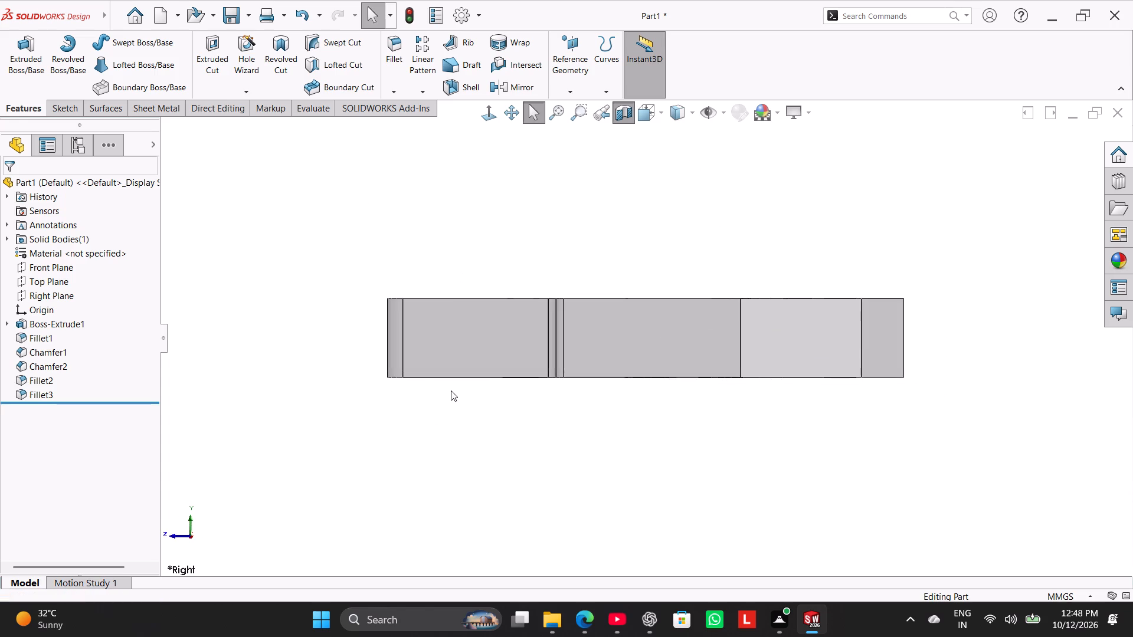
pyautogui.moveTo(411, 399); pyautogui.dragTo(725, 212, button='right')
pyautogui.click(374, 354)
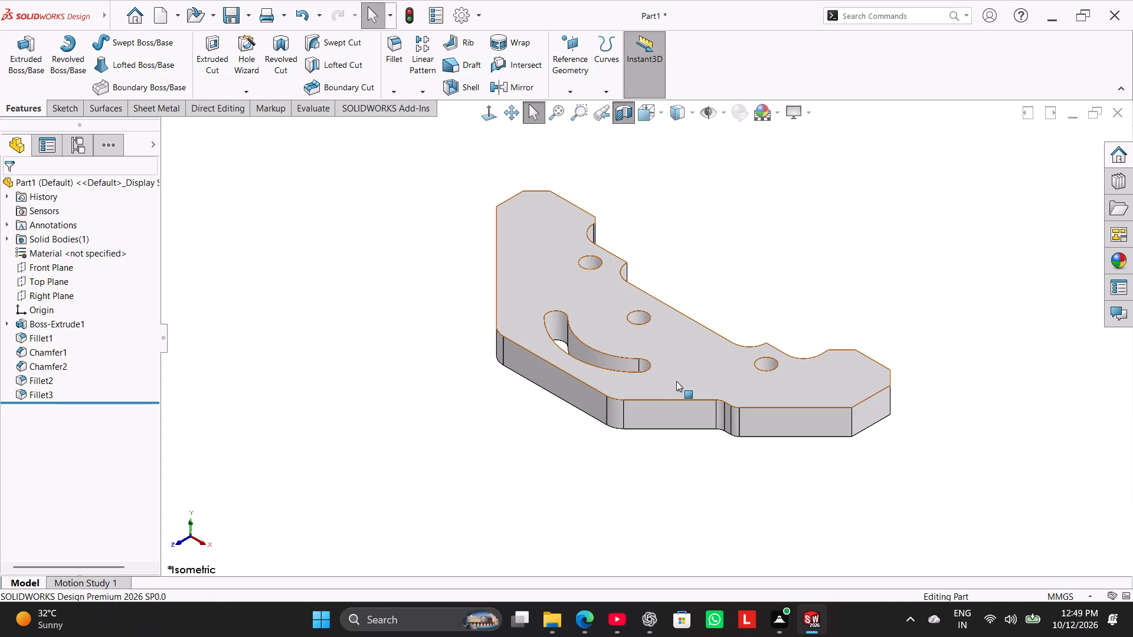
pyautogui.rightClick(53, 330)
pyautogui.click(84, 297)
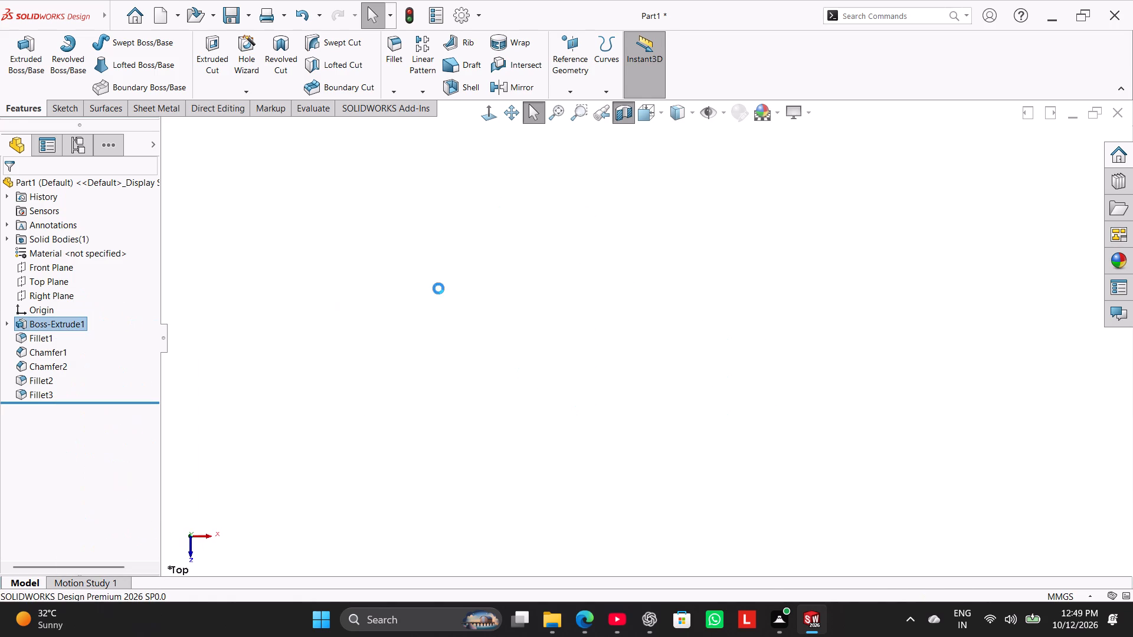
pyautogui.rightClick(782, 311)
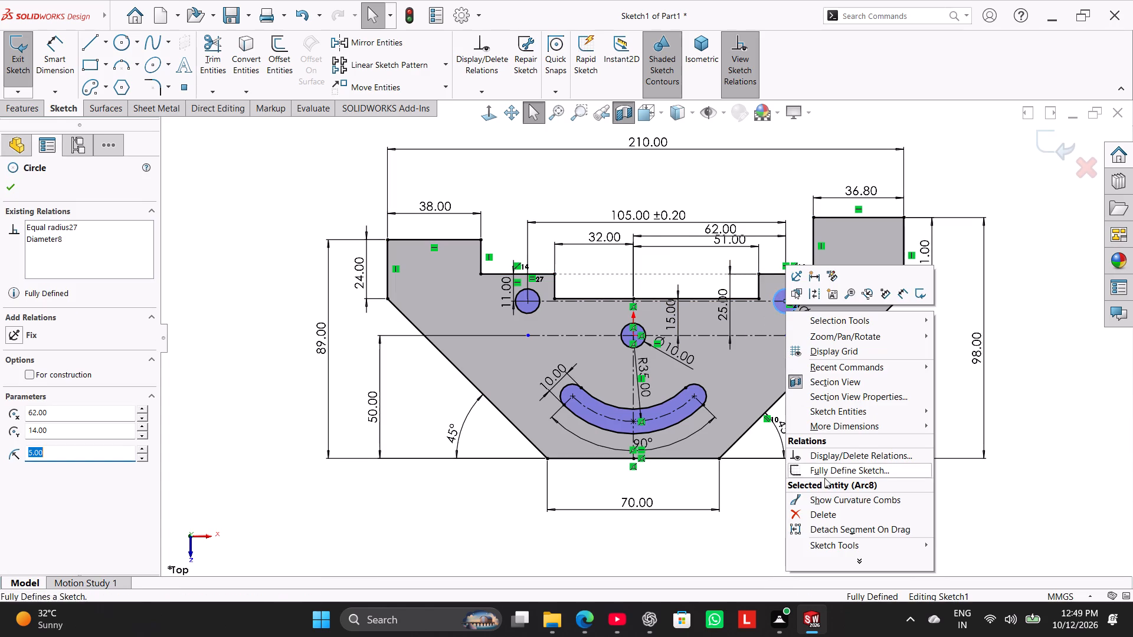
pyautogui.moveTo(830, 511); pyautogui.dragTo(836, 515)
pyautogui.click(500, 301)
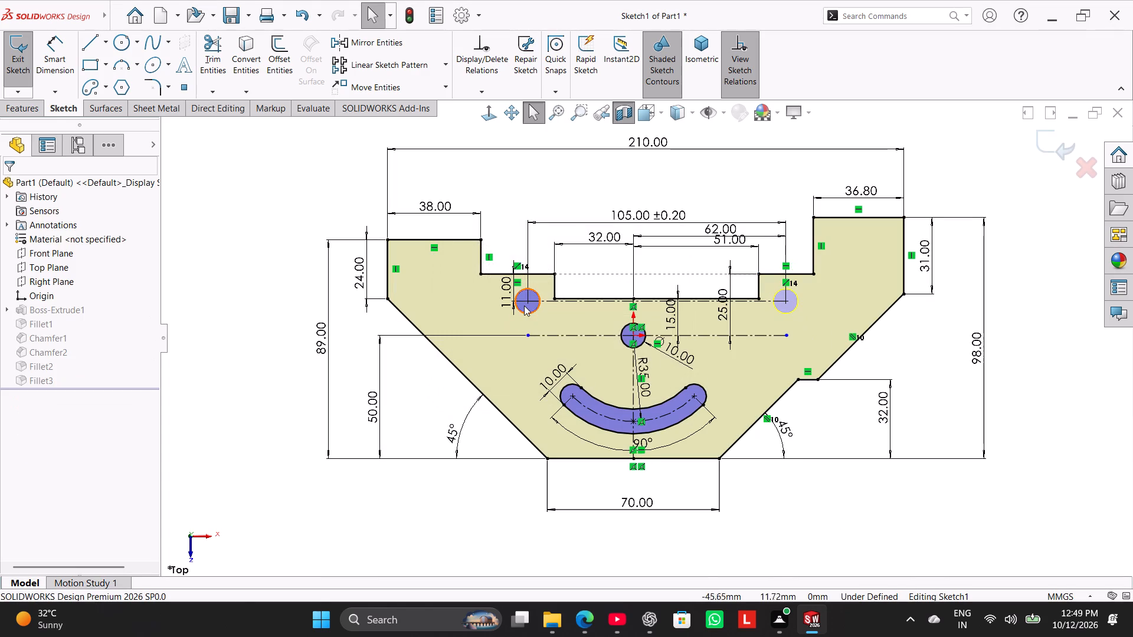
pyautogui.rightClick(526, 312)
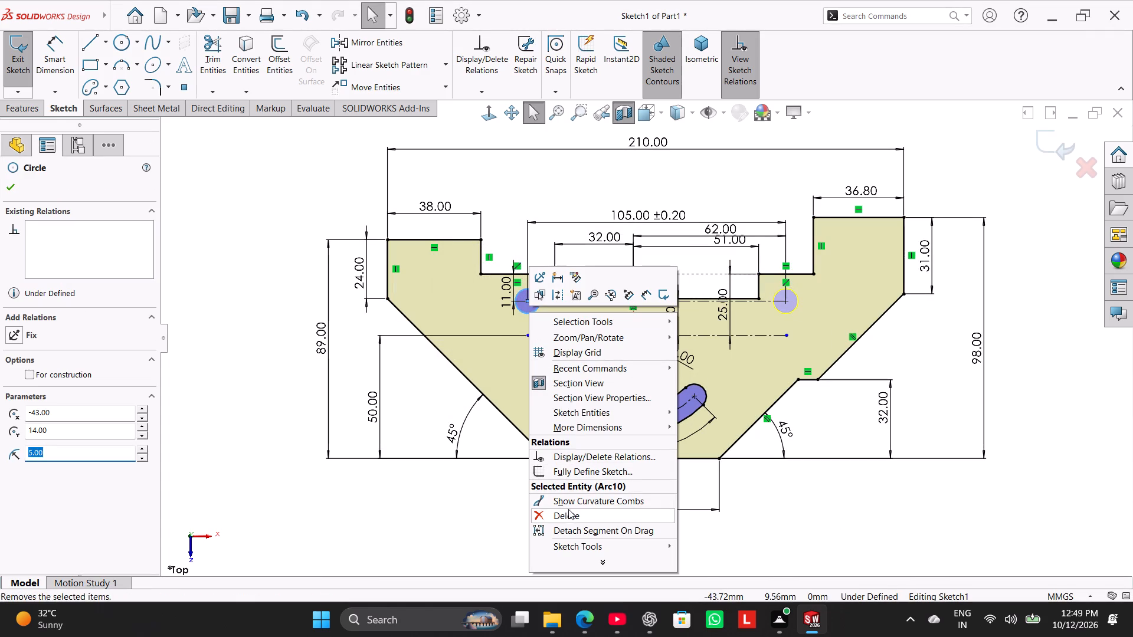
pyautogui.click(571, 518)
# Delete the toleranced 105 mm dimension between the two outer hole positions.
pyautogui.rightClick(655, 221)
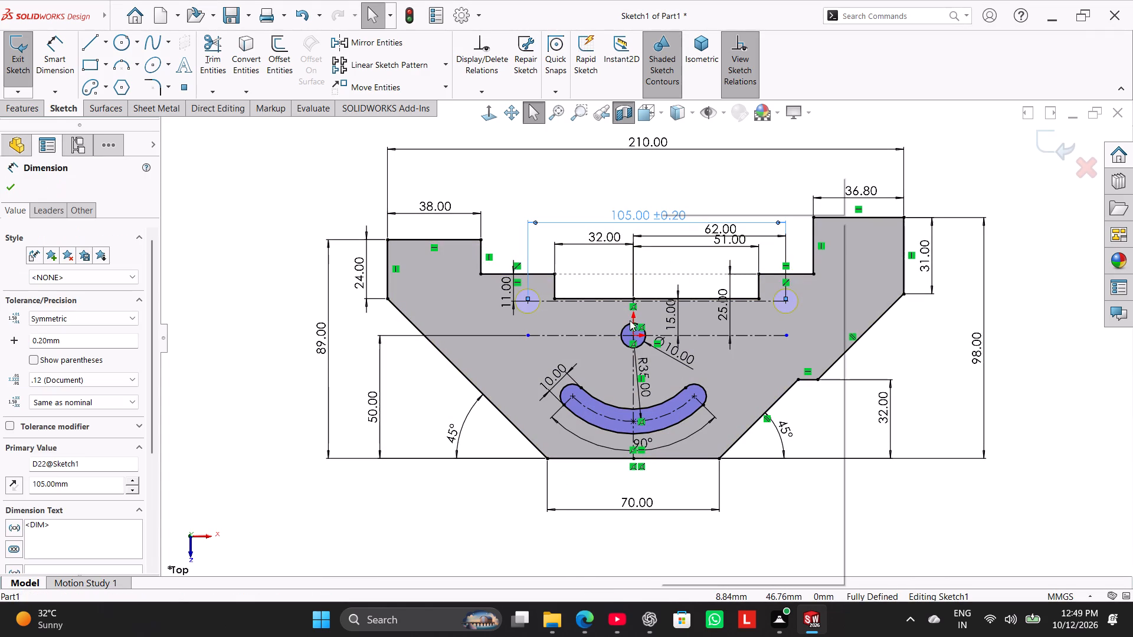
pyautogui.click(674, 418)
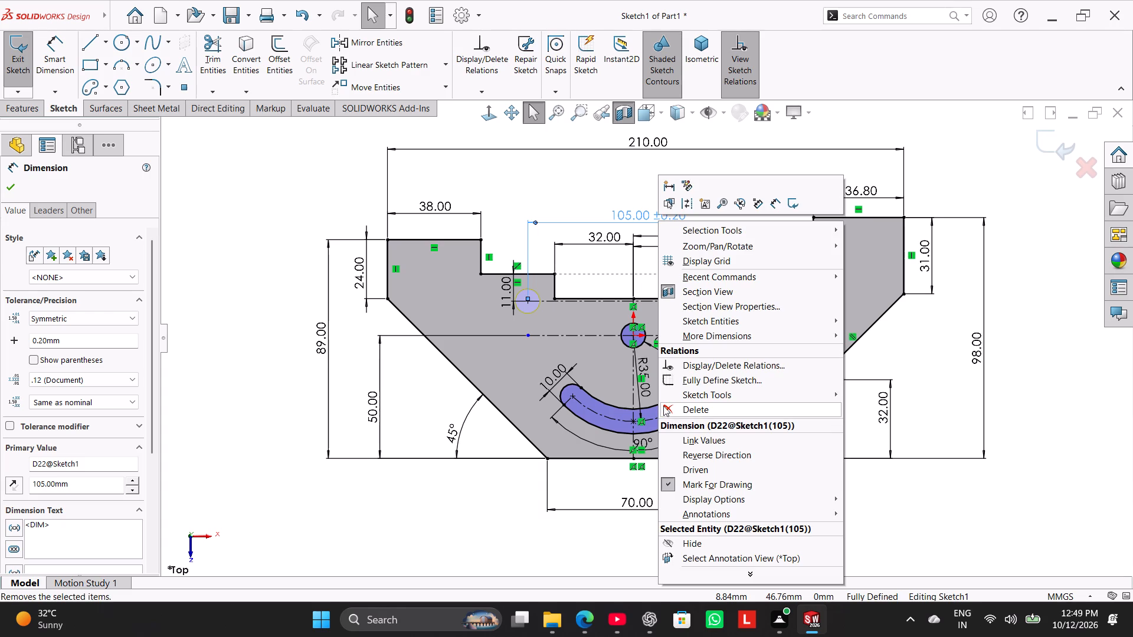
pyautogui.click(677, 406)
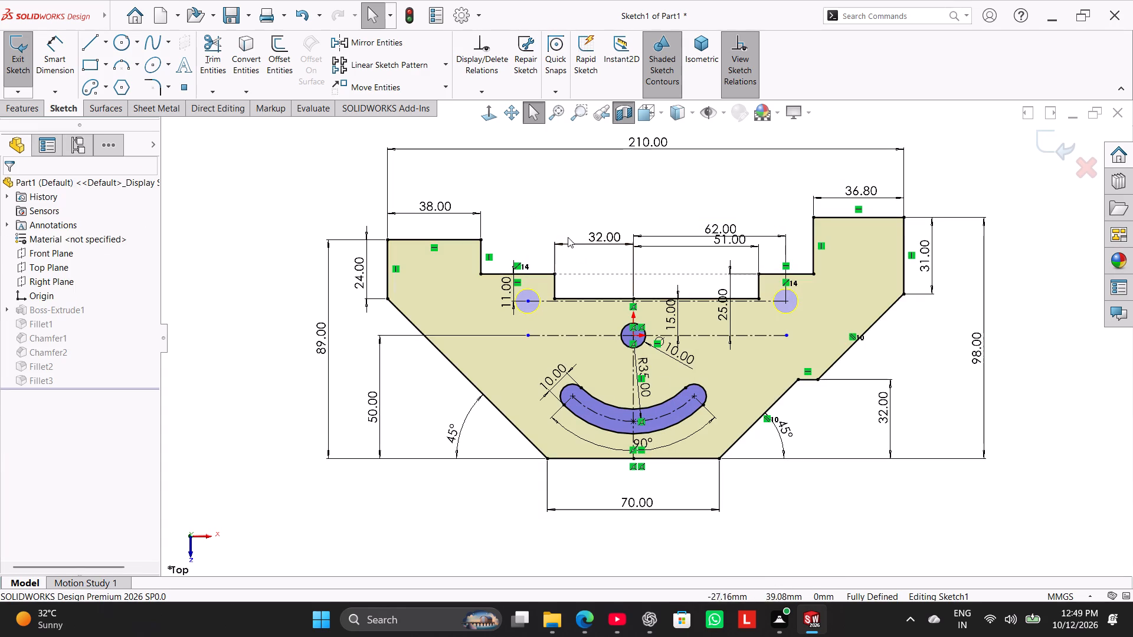
pyautogui.moveTo(273, 305); pyautogui.dragTo(284, 304)
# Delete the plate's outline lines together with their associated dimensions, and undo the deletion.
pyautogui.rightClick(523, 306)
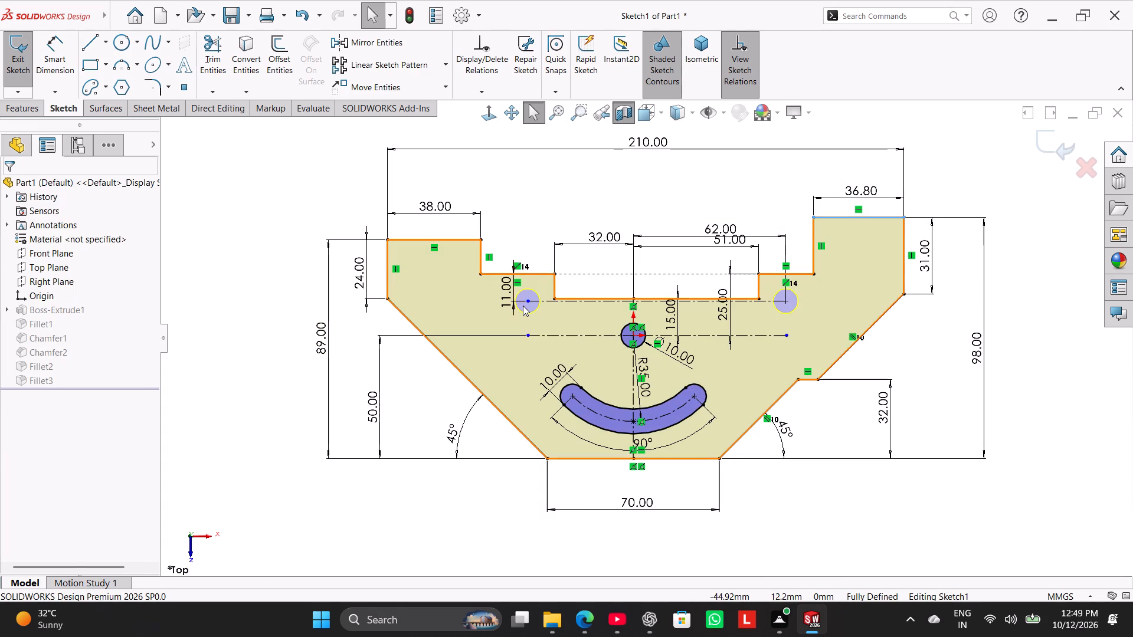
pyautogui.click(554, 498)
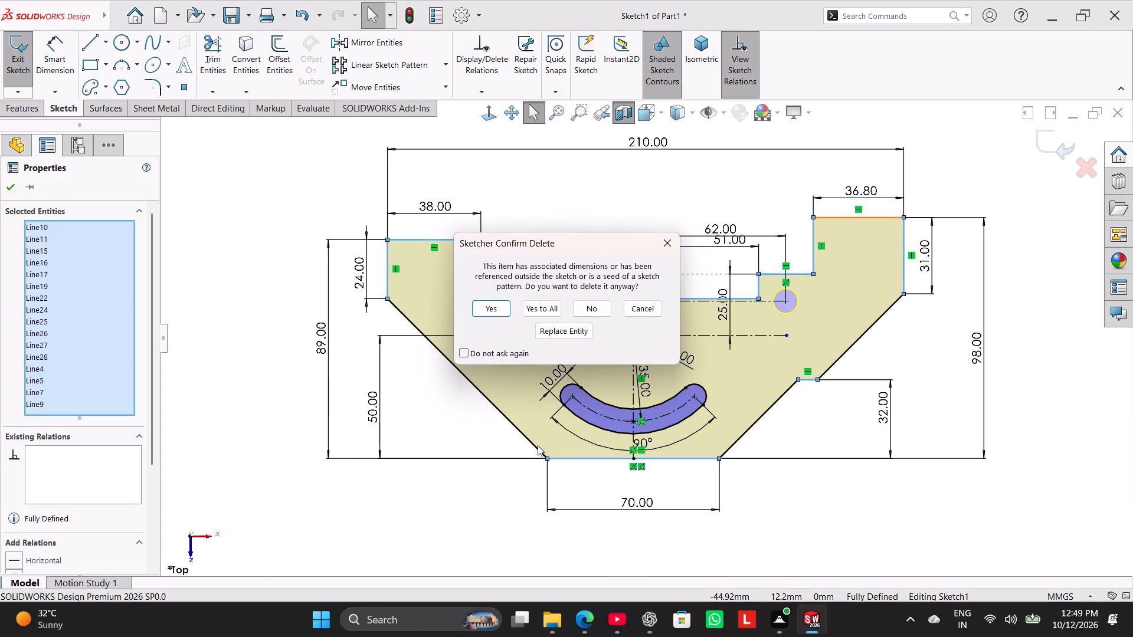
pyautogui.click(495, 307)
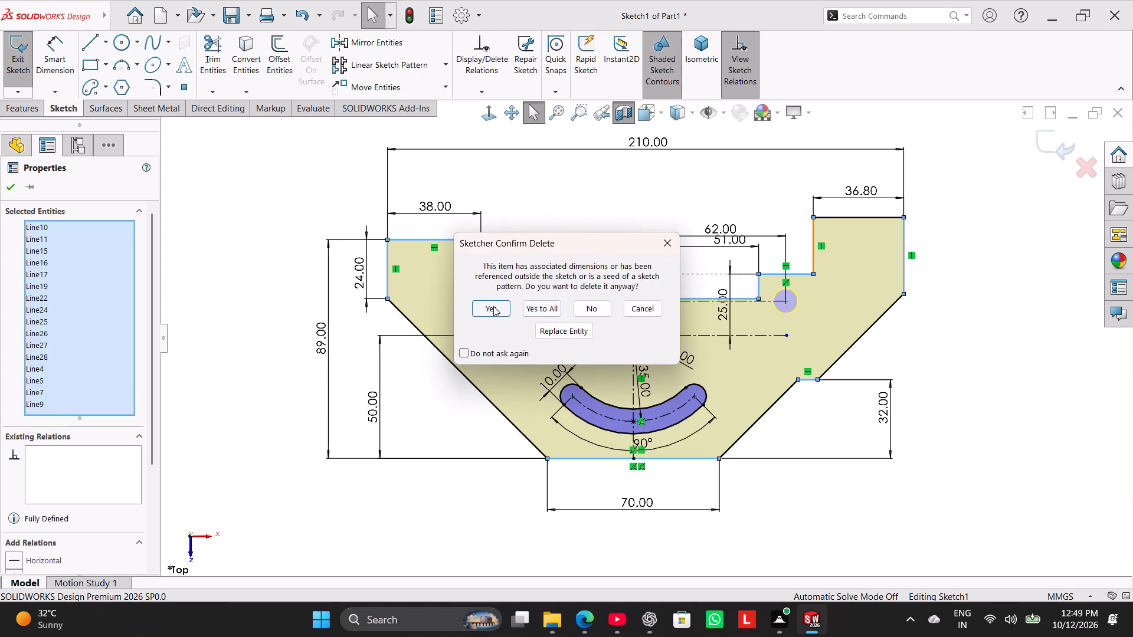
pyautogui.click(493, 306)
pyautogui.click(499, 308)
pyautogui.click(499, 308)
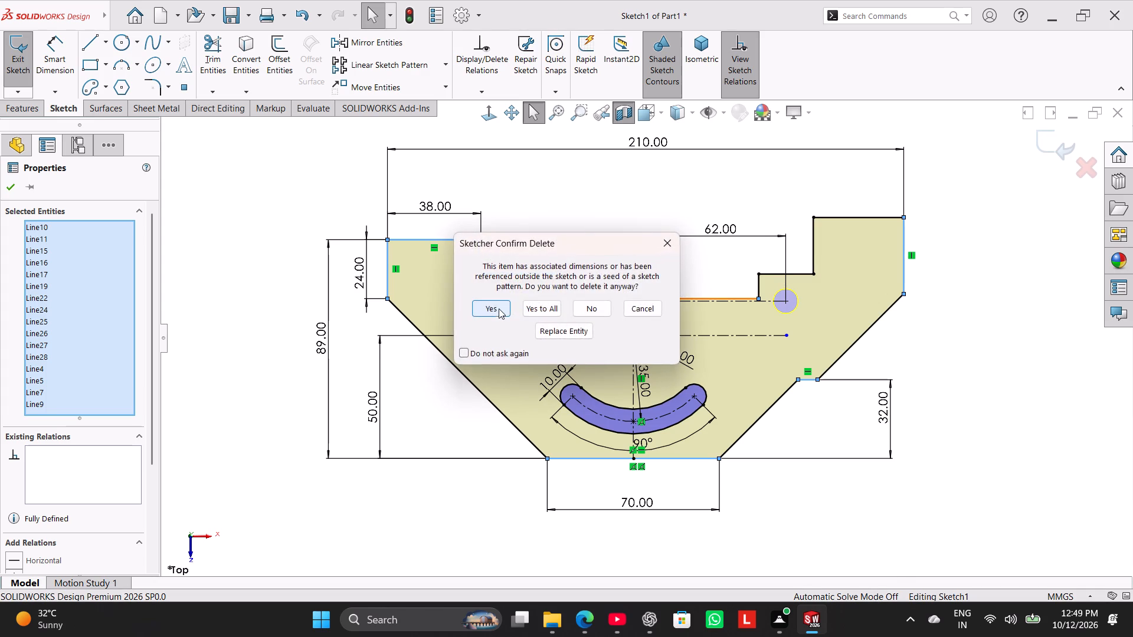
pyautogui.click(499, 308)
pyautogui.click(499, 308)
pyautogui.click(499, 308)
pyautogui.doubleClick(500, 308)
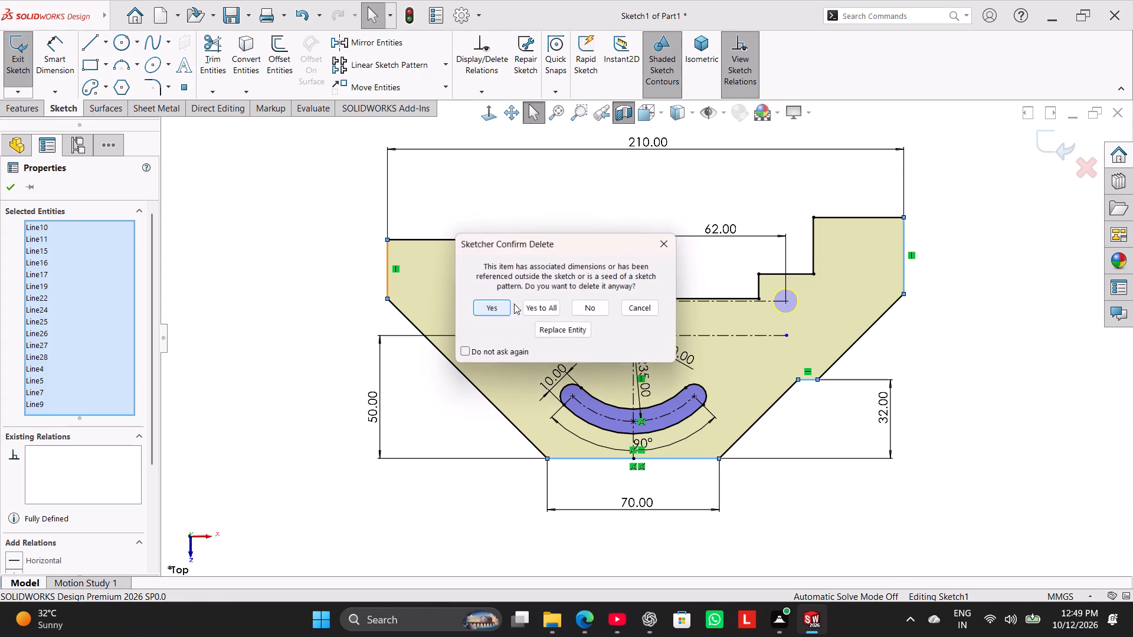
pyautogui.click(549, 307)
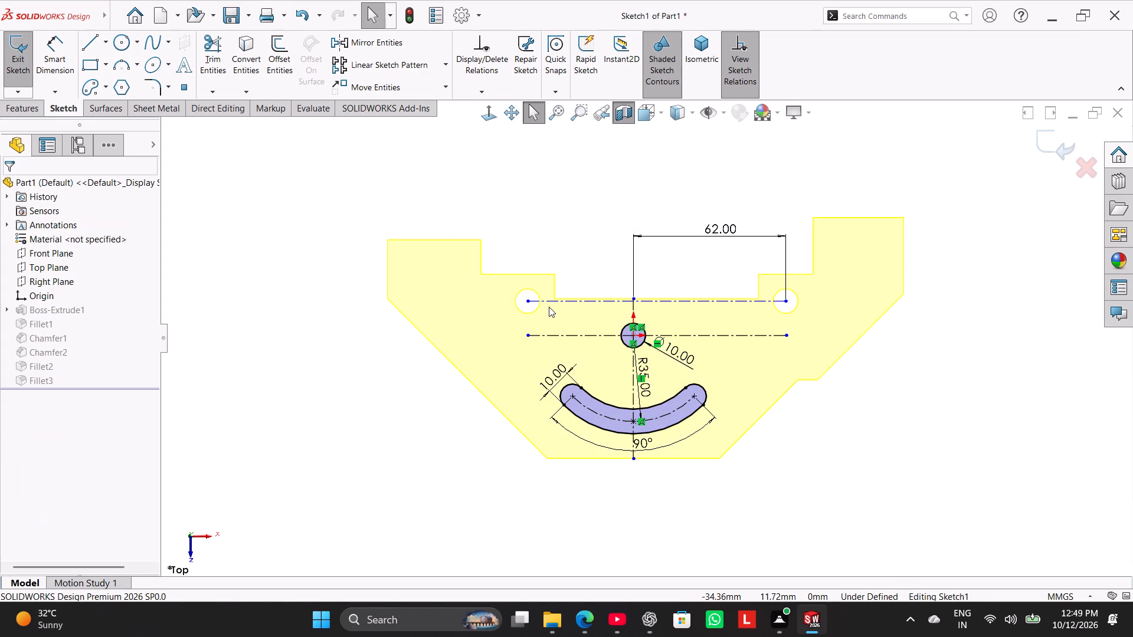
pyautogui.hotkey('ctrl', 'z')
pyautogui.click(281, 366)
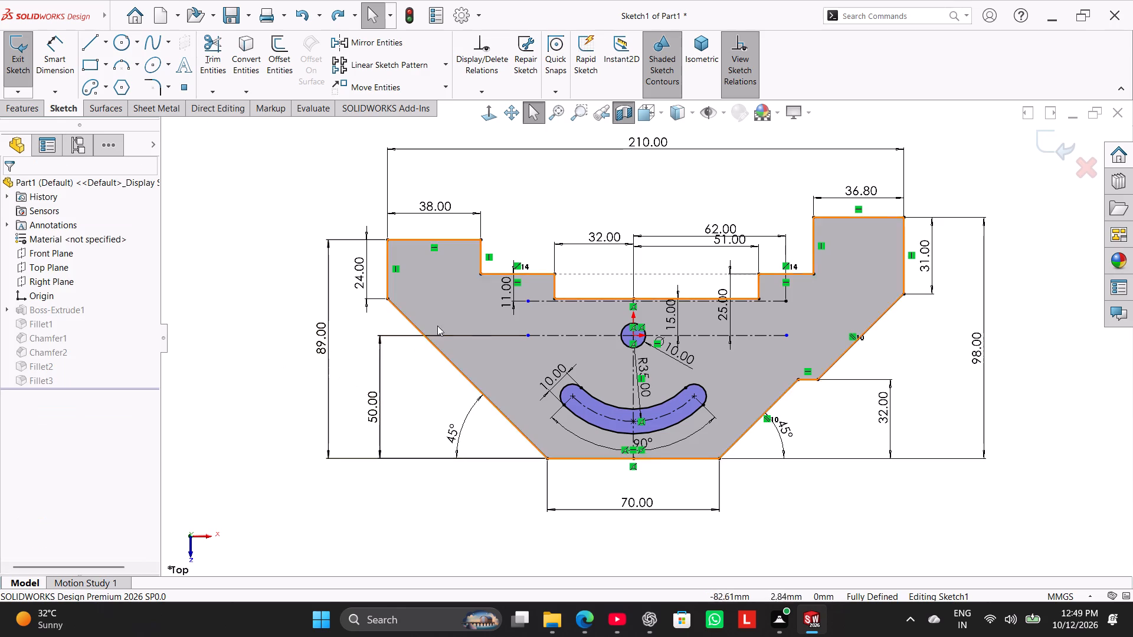
# Delete the upper horizontal construction line joining the two outer hole positions, and exit the sketch.
pyautogui.rightClick(533, 299)
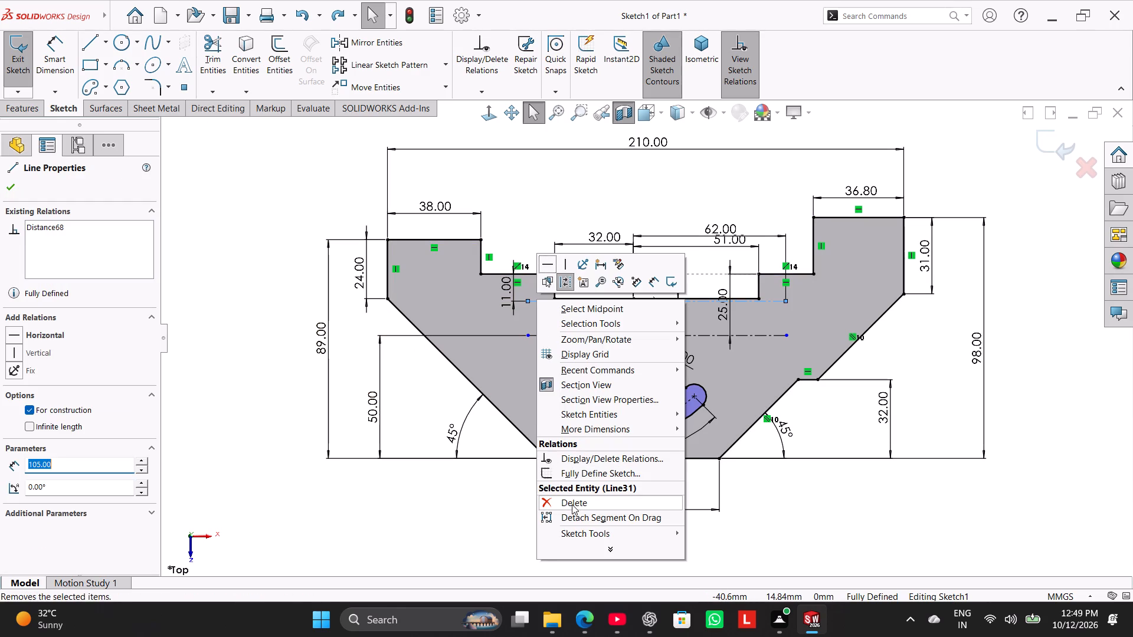
pyautogui.click(572, 504)
pyautogui.click(501, 311)
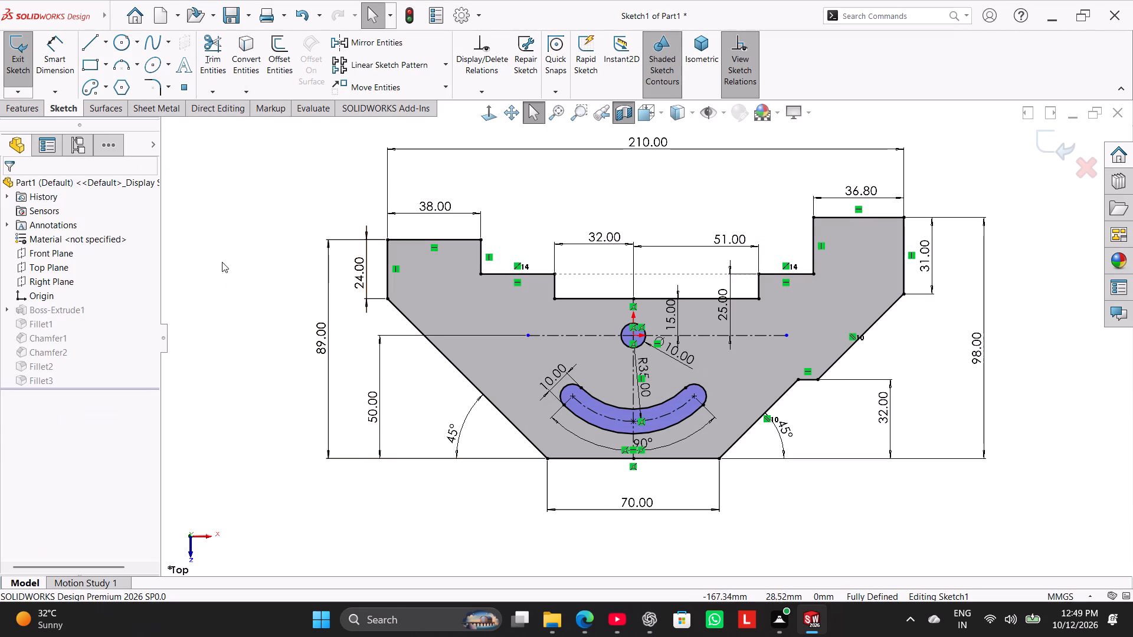
pyautogui.click(24, 49)
# Start a Hole Wizard hole with ISO drill sizes and set its size to Ø8.0.
pyautogui.moveTo(313, 316); pyautogui.dragTo(731, 65, button='right')
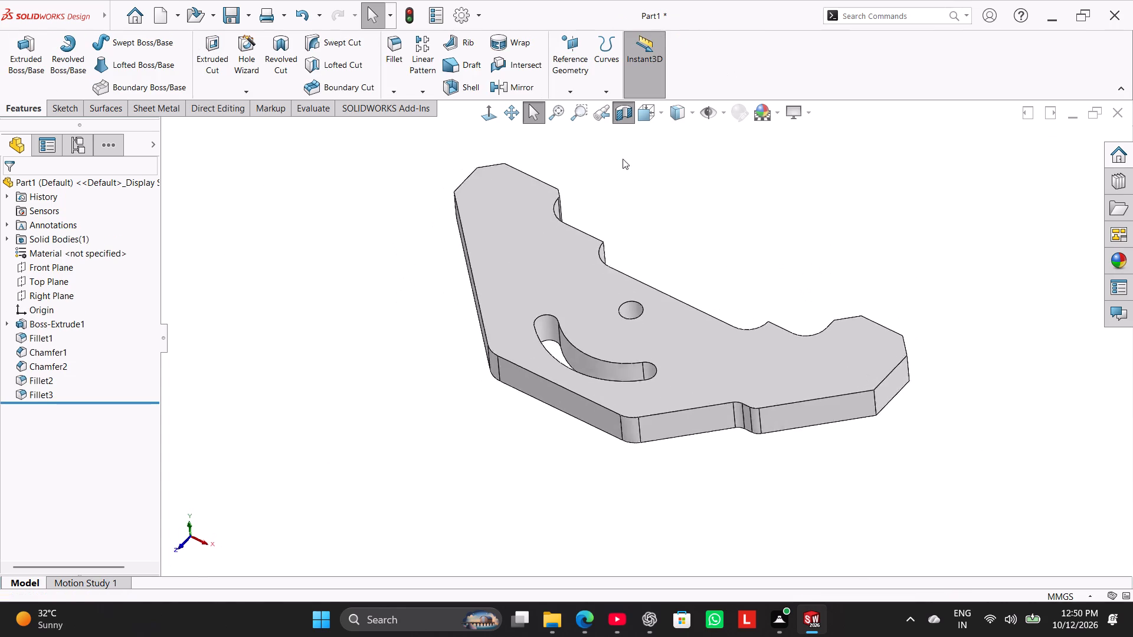
pyautogui.moveTo(587, 167); pyautogui.dragTo(598, 175, button='middle')
pyautogui.click(253, 50)
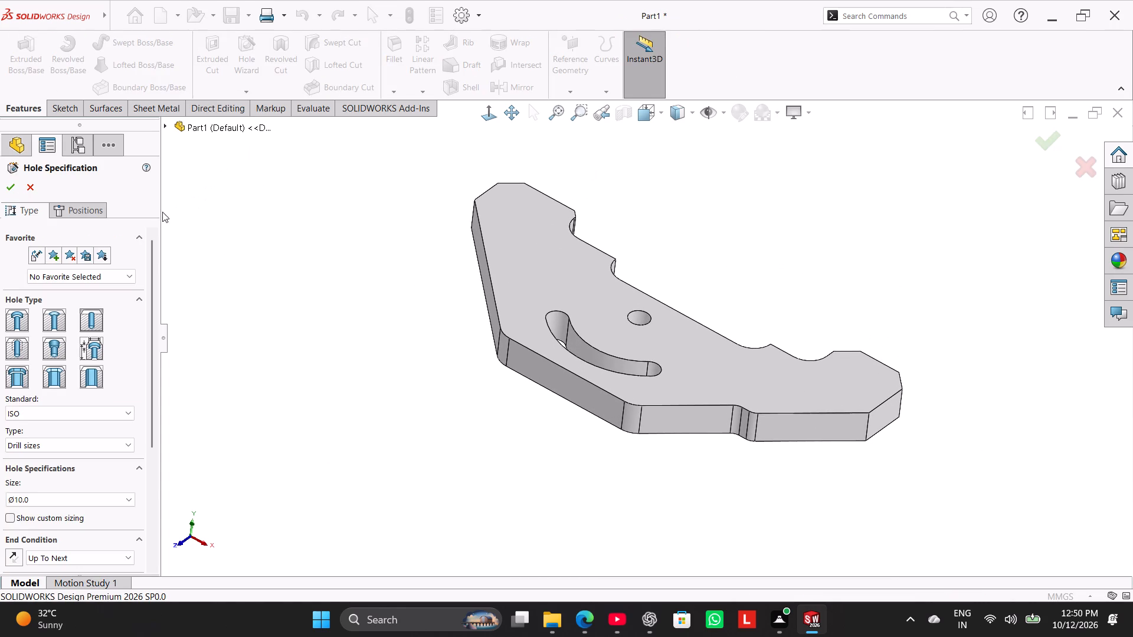
pyautogui.click(149, 235)
pyautogui.click(98, 311)
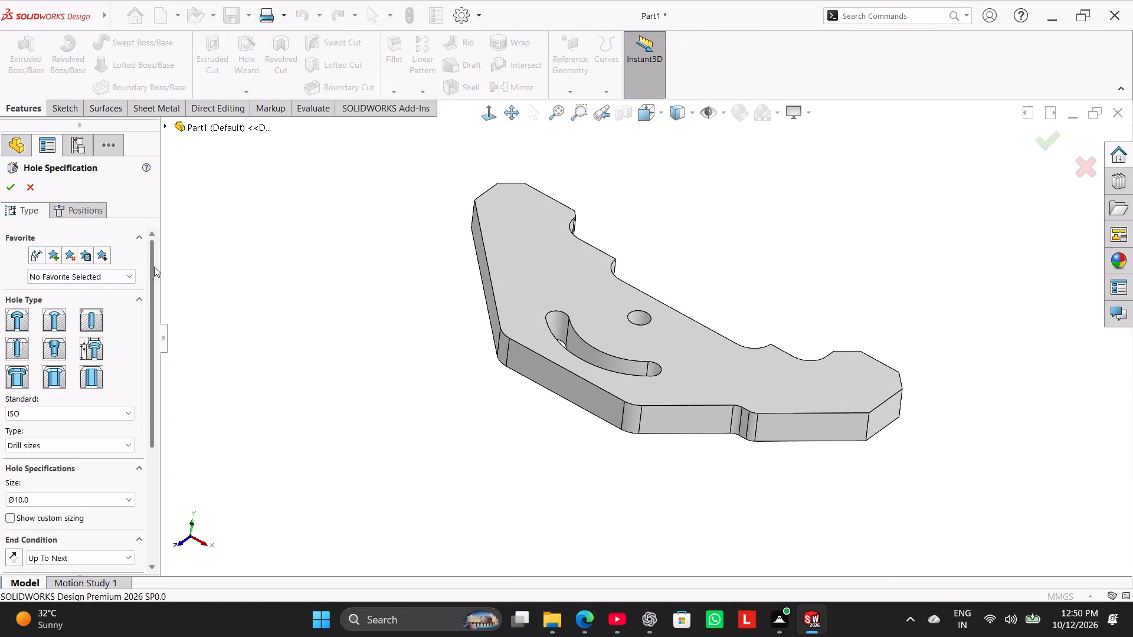
pyautogui.moveTo(155, 267); pyautogui.dragTo(150, 307)
pyautogui.click(55, 436)
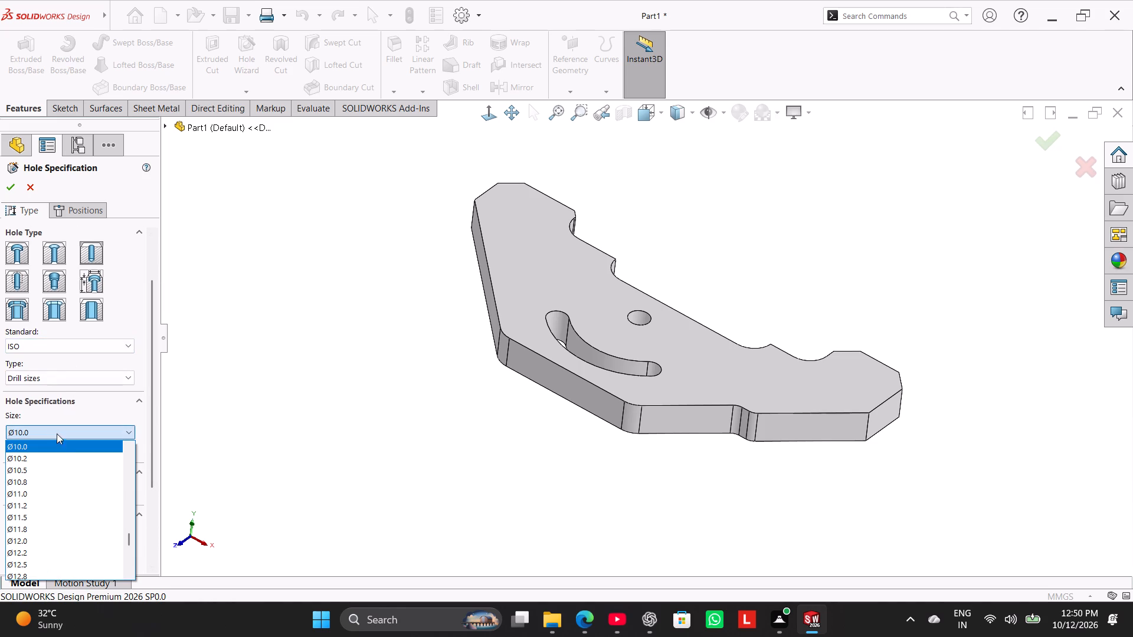
pyautogui.scroll(2, 60, 455)
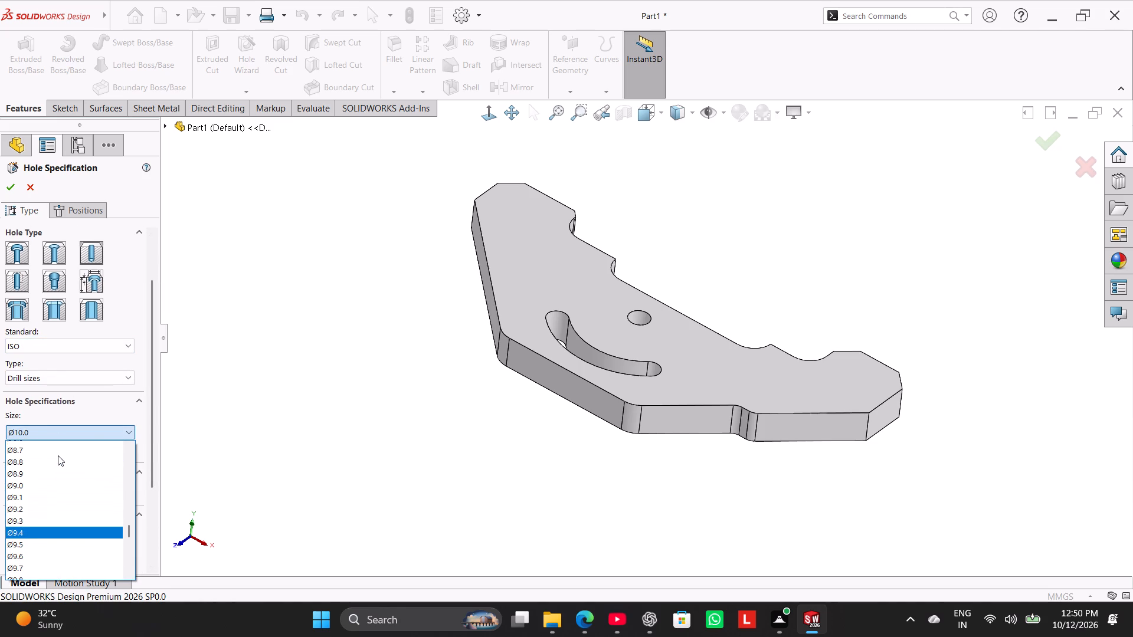
pyautogui.scroll(1, 58, 455)
pyautogui.scroll(-1, 57, 451)
pyautogui.scroll(1, 57, 451)
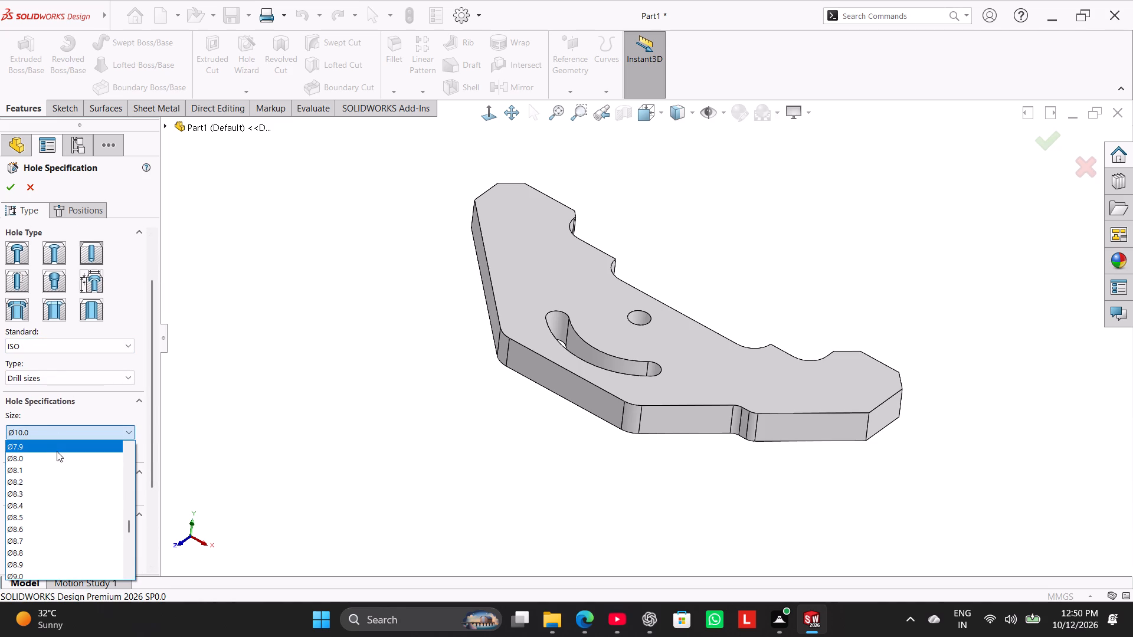
pyautogui.click(55, 455)
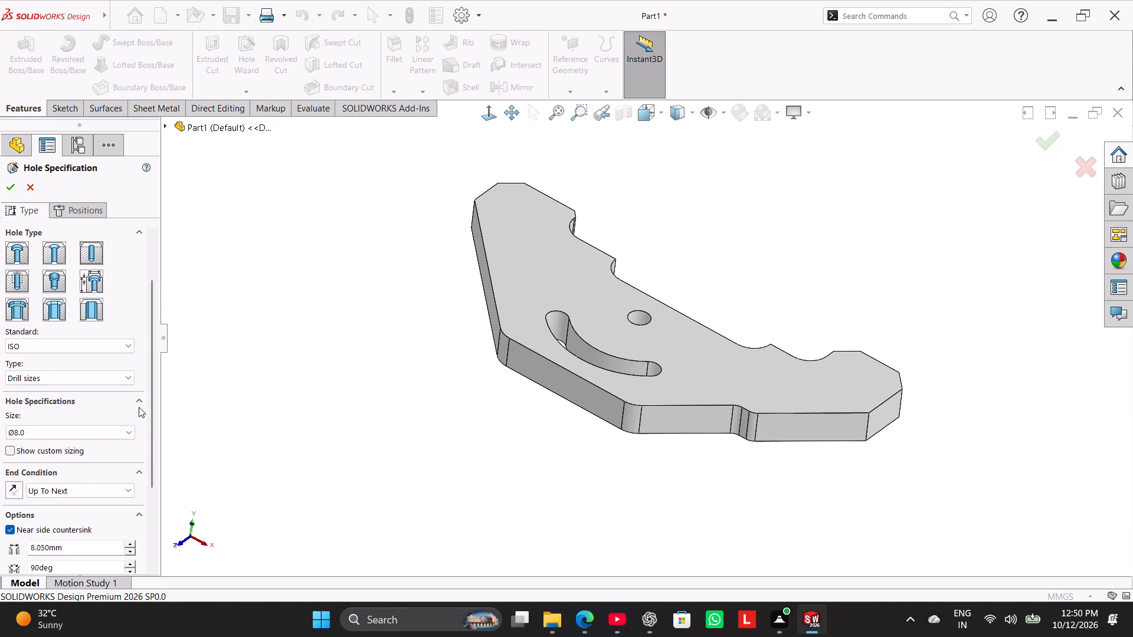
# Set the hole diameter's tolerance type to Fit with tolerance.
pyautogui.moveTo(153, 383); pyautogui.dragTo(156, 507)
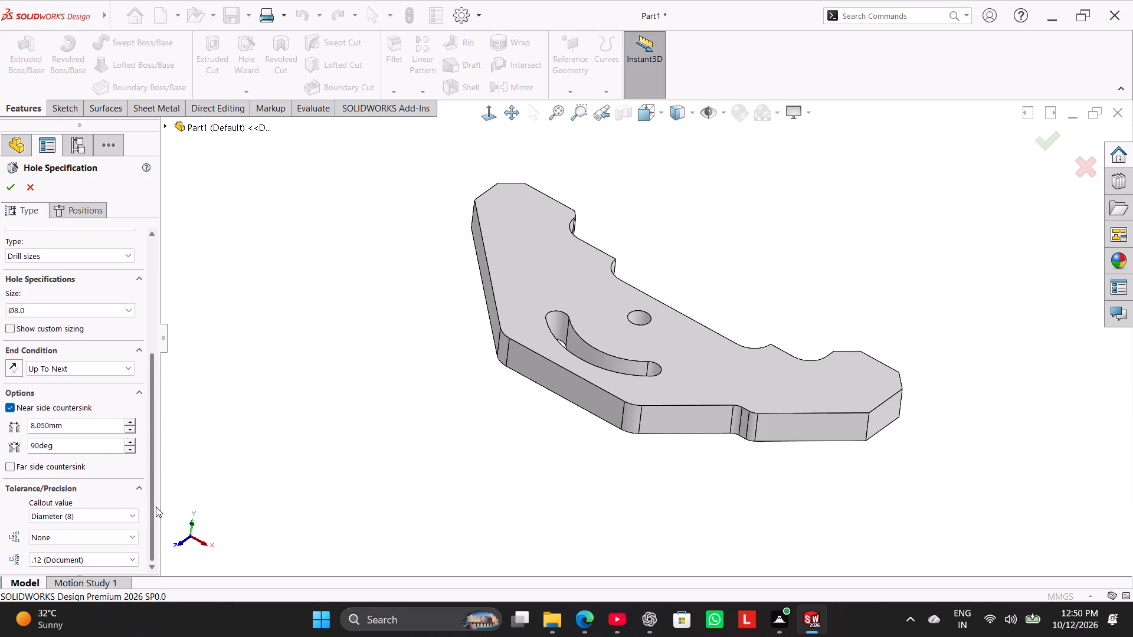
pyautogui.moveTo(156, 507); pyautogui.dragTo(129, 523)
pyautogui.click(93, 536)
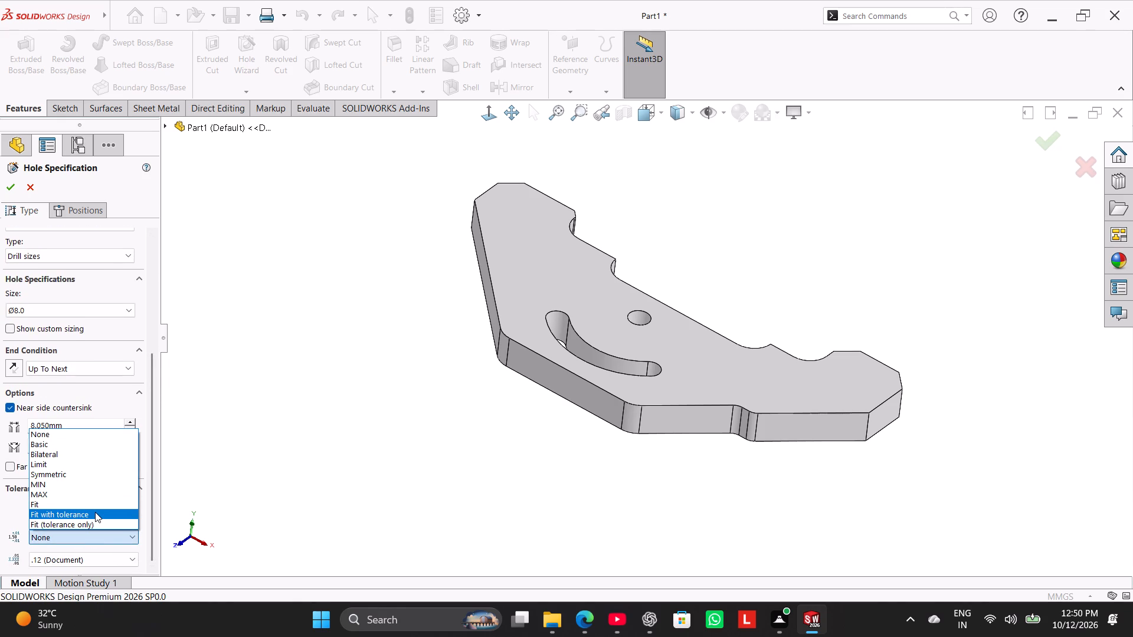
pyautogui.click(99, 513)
# Change the hole diameter's tolerance type to Fit and enter 7H as the hole fit.
pyautogui.moveTo(149, 465); pyautogui.dragTo(152, 492)
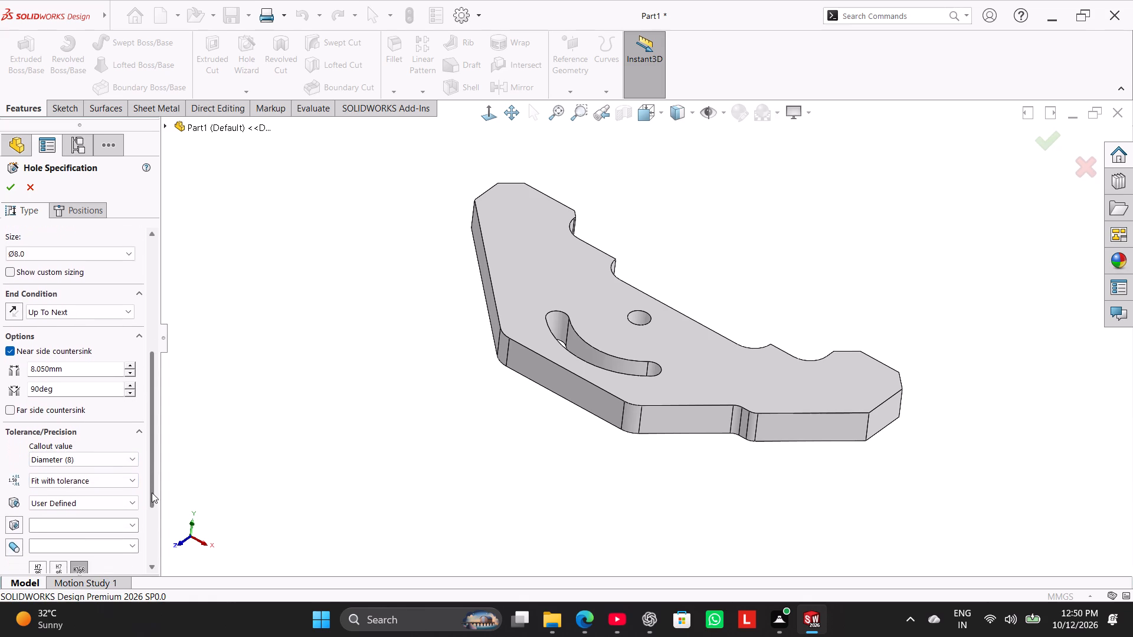
pyautogui.moveTo(152, 492); pyautogui.dragTo(155, 521)
pyautogui.click(99, 418)
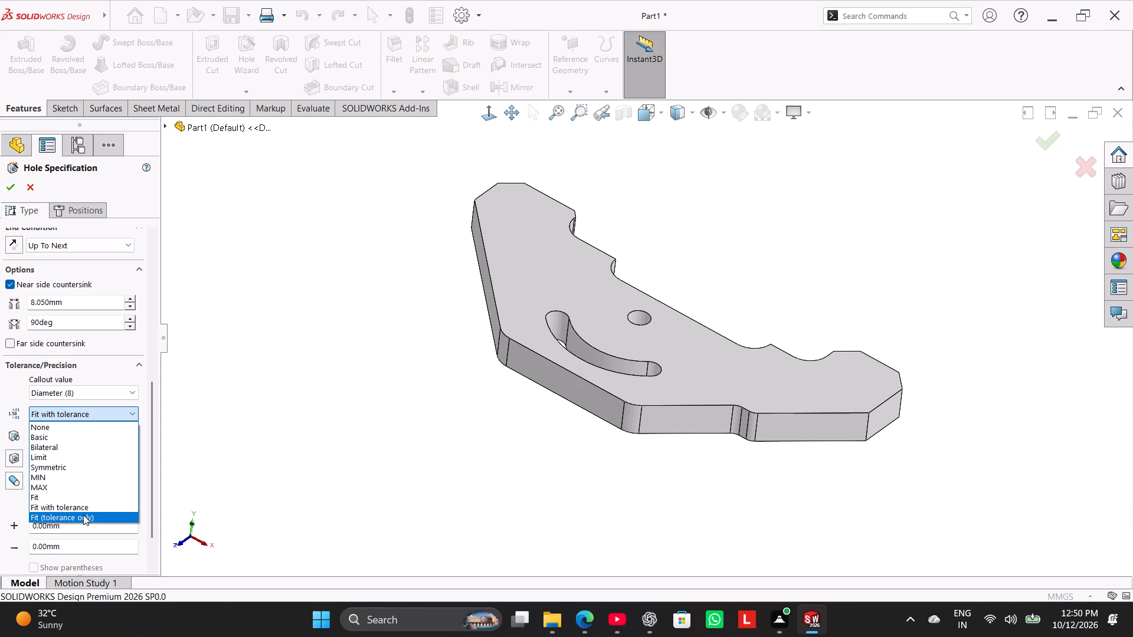
pyautogui.click(82, 495)
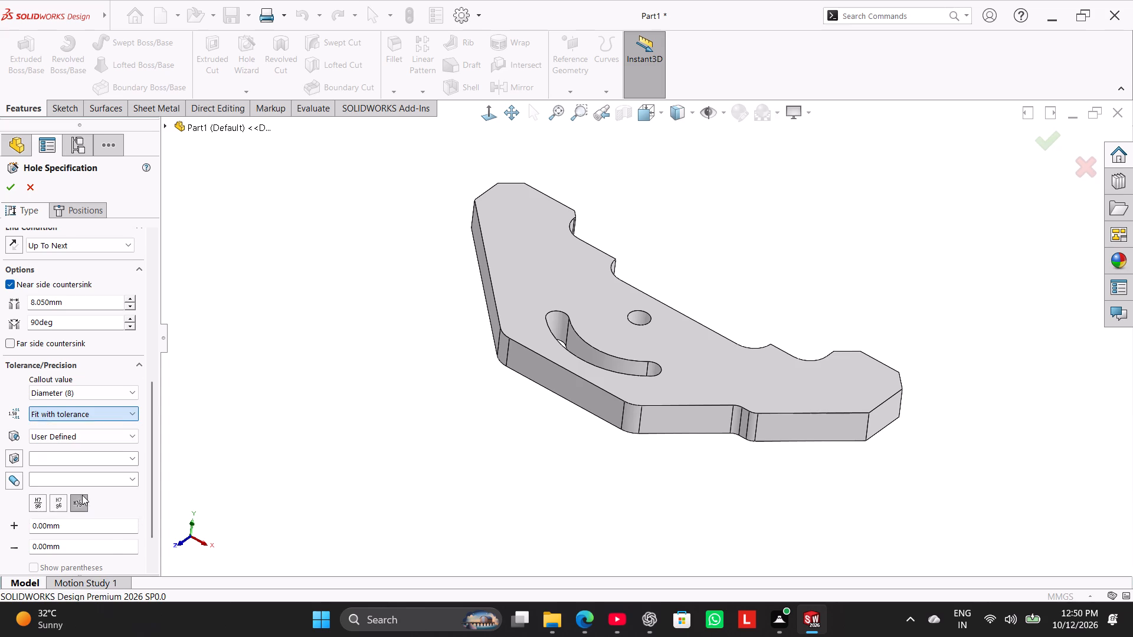
pyautogui.moveTo(149, 418); pyautogui.dragTo(146, 472)
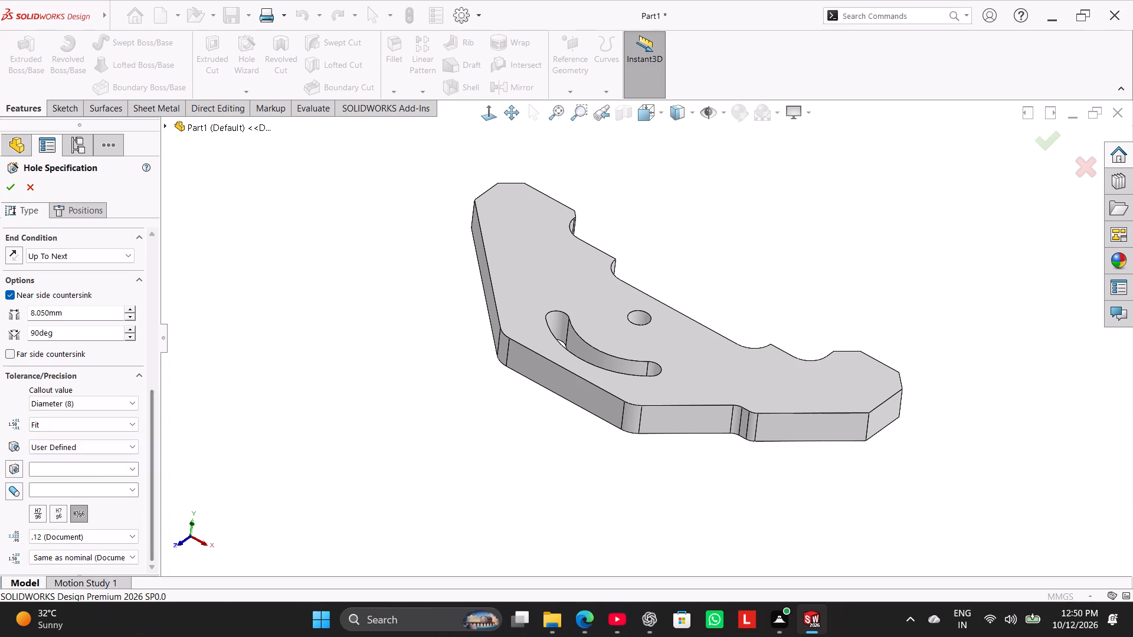
pyautogui.click(86, 469)
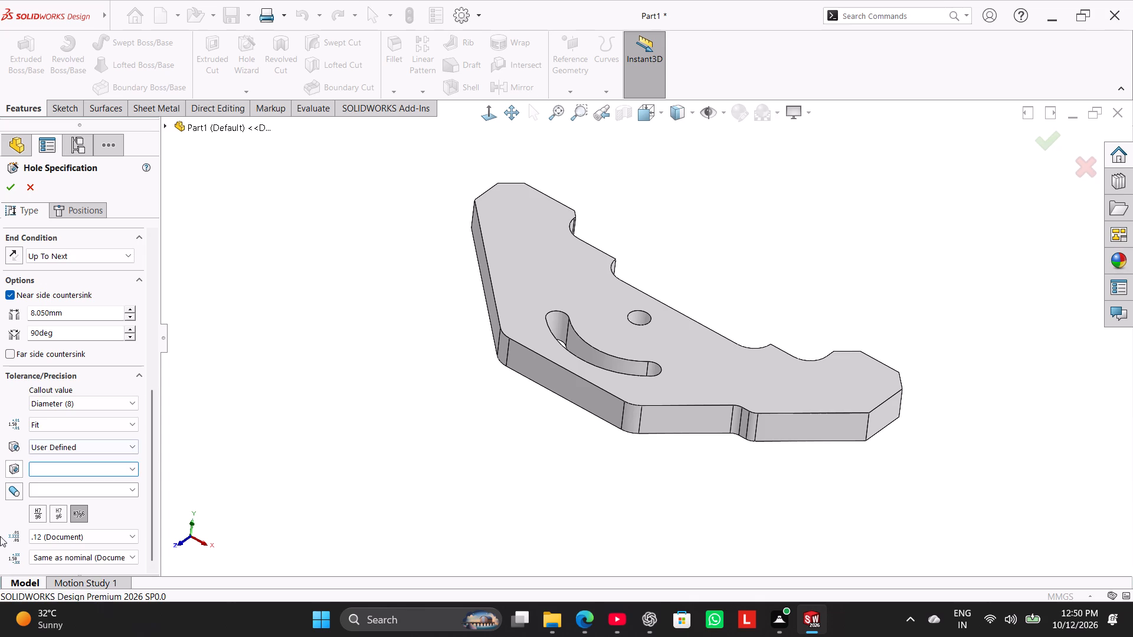
pyautogui.press('7')
pyautogui.hotkey('shift', 'h')
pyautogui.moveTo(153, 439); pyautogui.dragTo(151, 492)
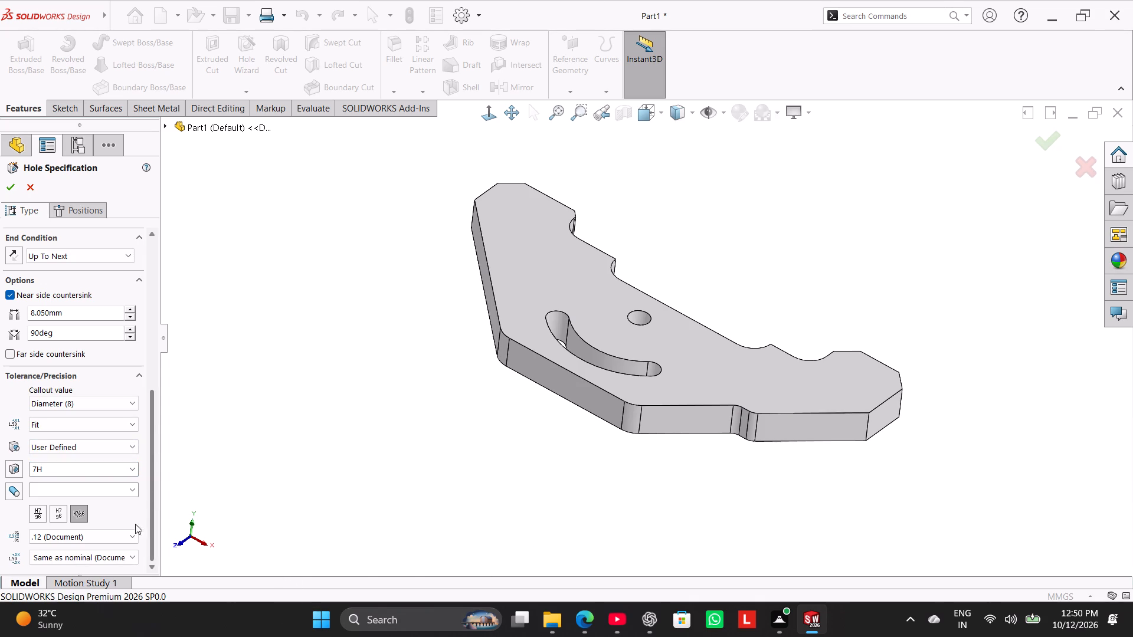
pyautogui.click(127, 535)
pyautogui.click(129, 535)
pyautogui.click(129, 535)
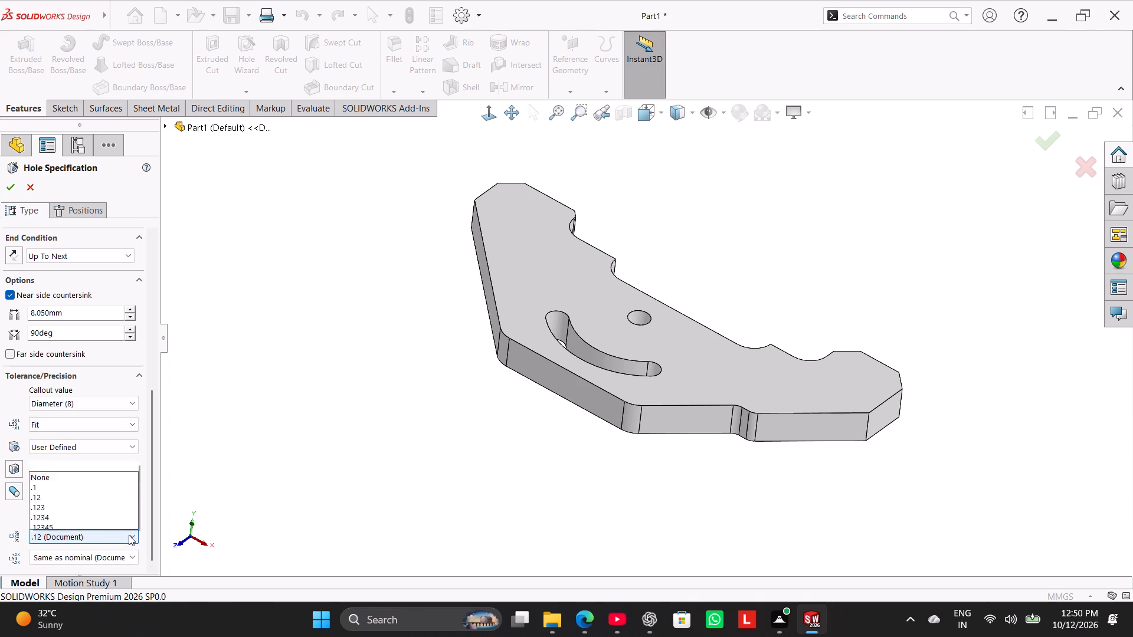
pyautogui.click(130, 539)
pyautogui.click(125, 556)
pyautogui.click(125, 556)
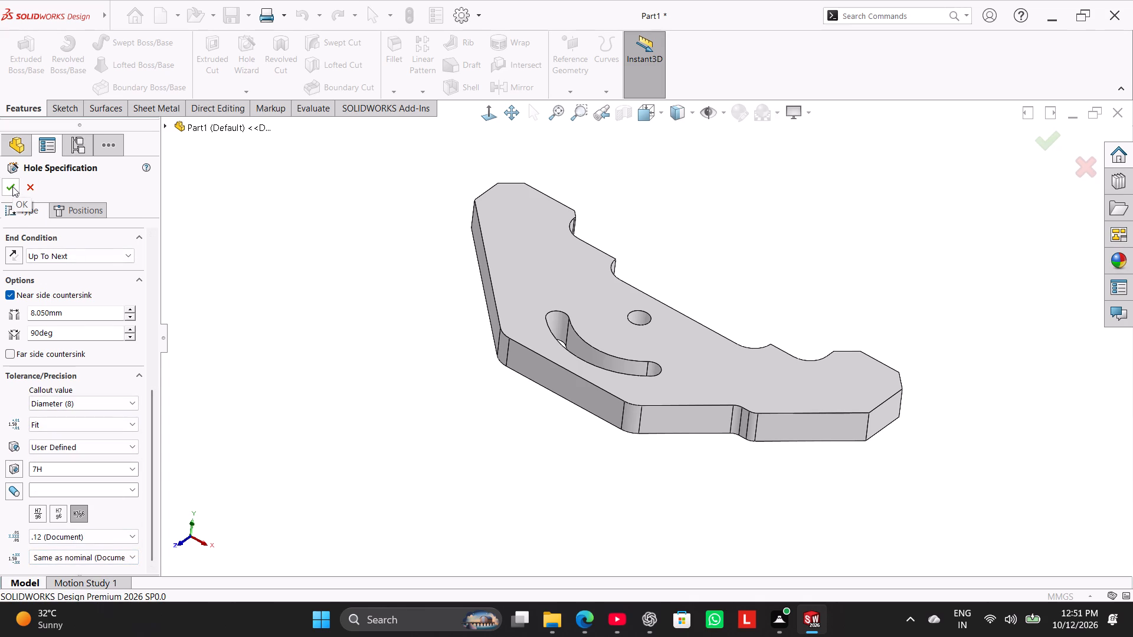
# Place two hole positions on the plate's top face, one on each side of the central hole, about 99 mm apart.
pyautogui.click(64, 210)
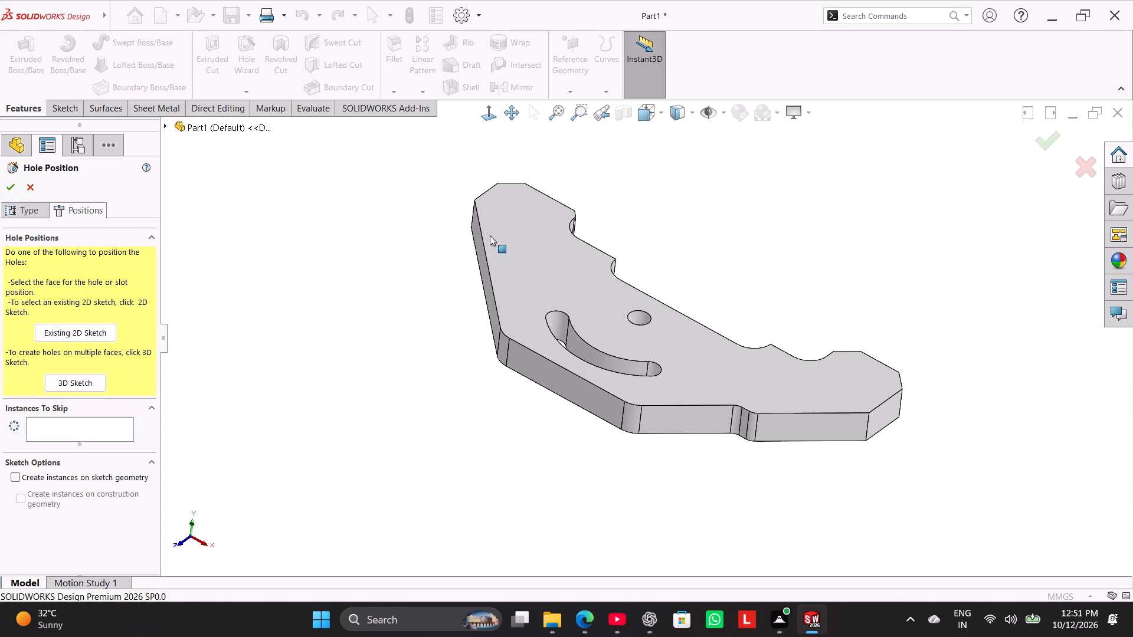
pyautogui.click(771, 366)
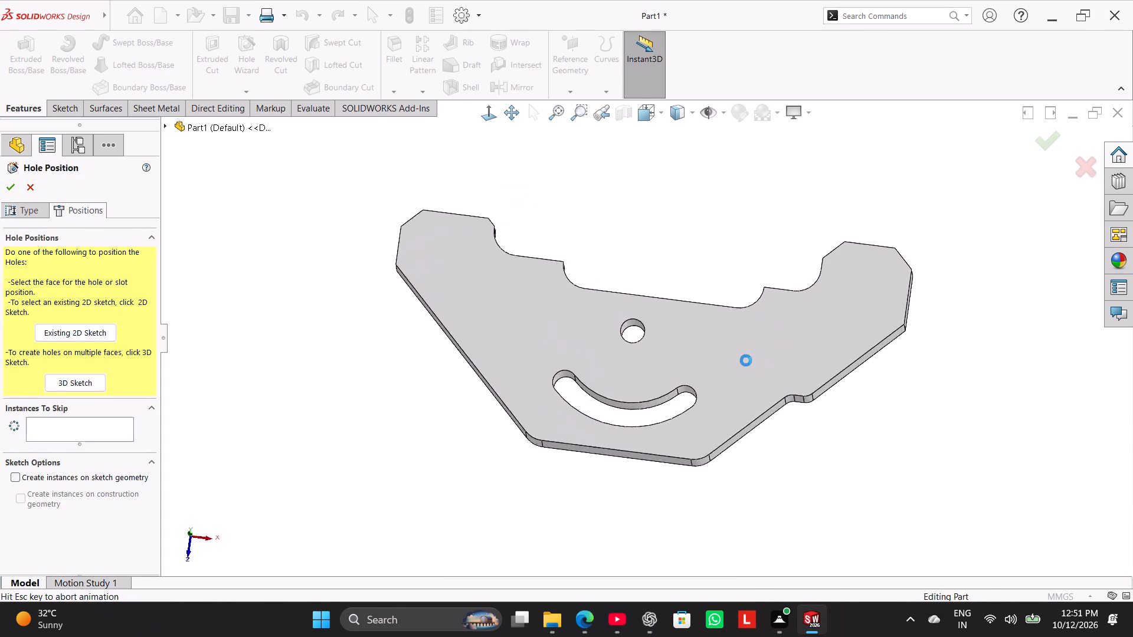
pyautogui.click(785, 307)
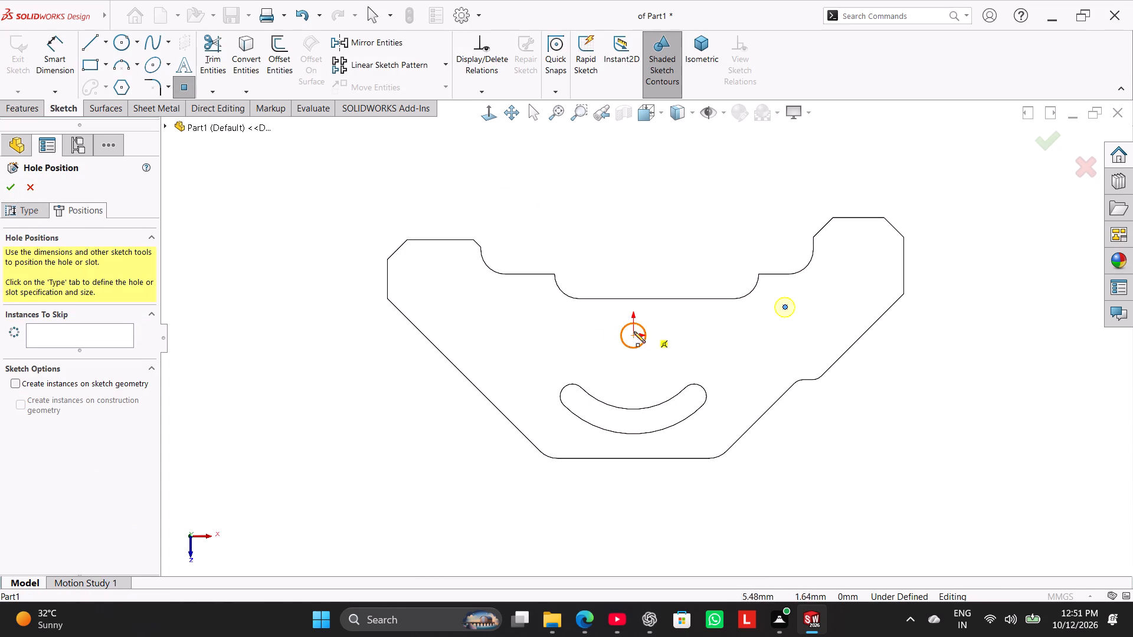
pyautogui.click(541, 313)
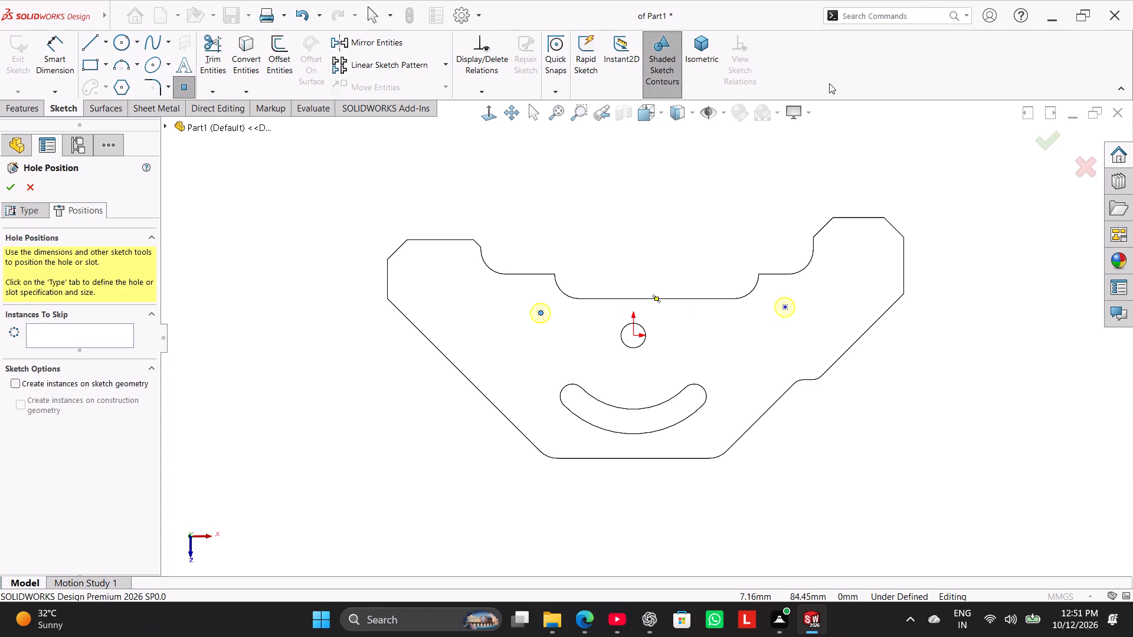
# Dimension the horizontal distance between the two hole points as 105 mm.
pyautogui.click(63, 60)
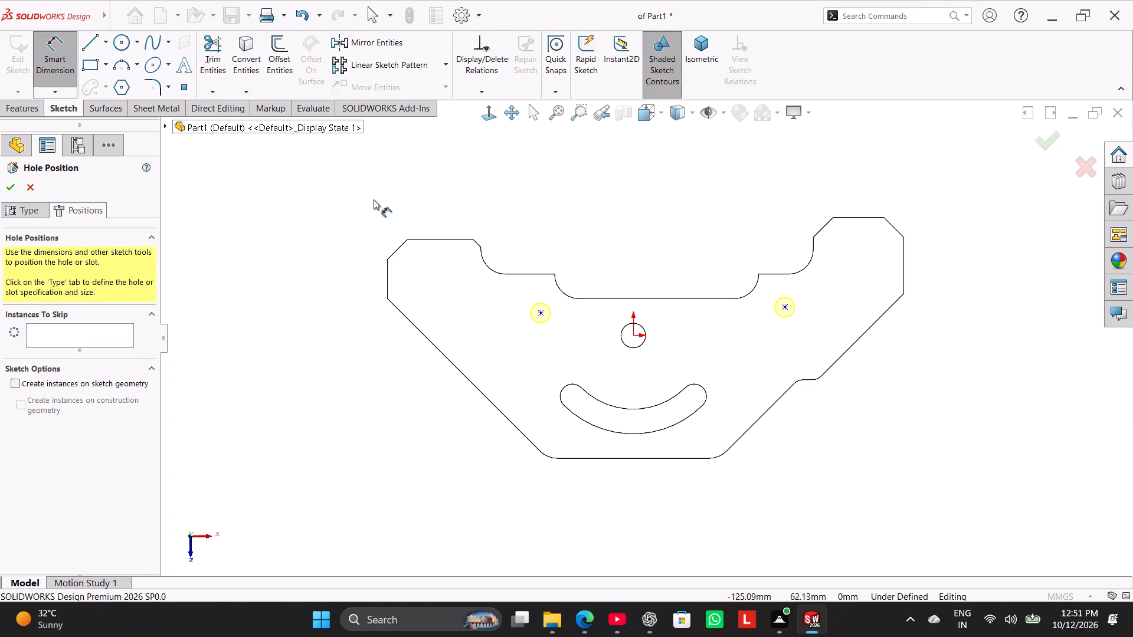
pyautogui.click(542, 314)
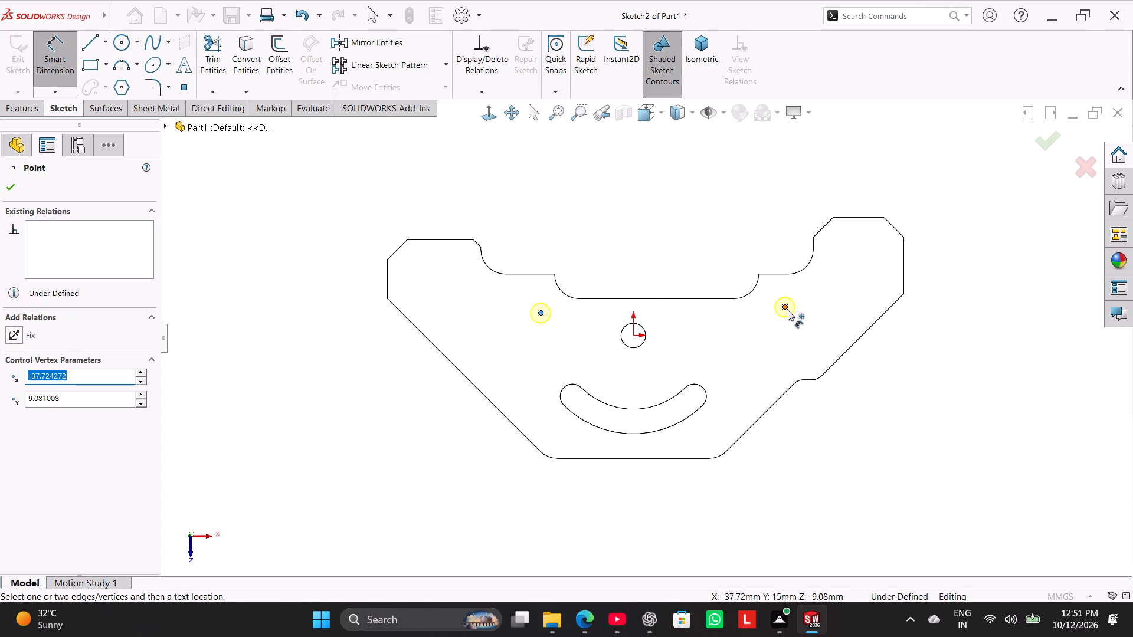
pyautogui.click(788, 310)
pyautogui.click(680, 219)
pyautogui.write('105')
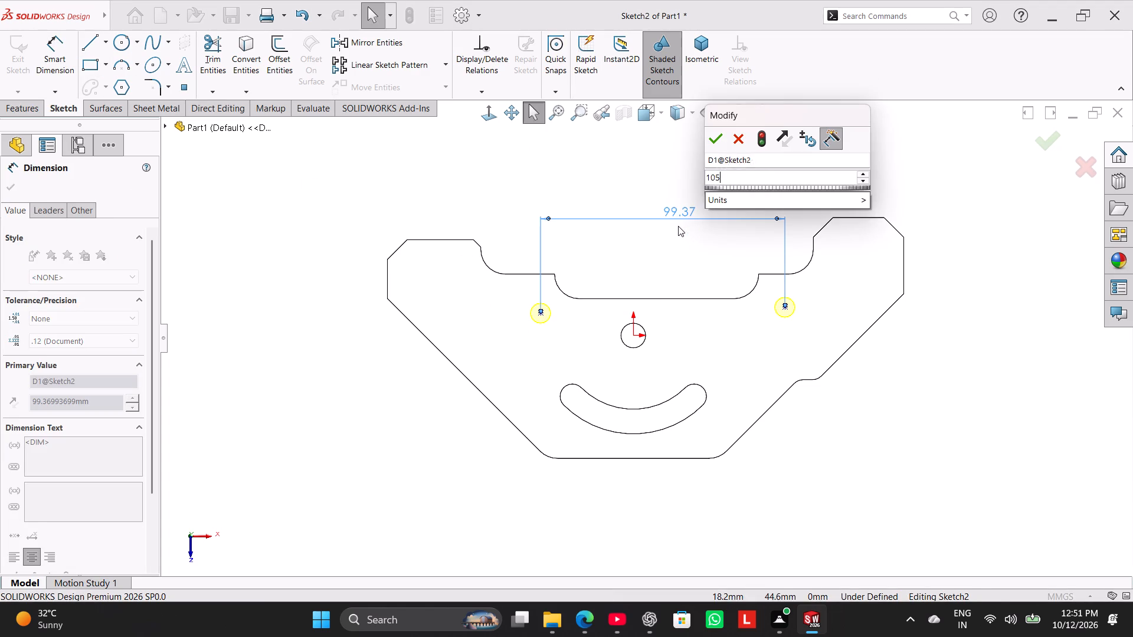
pyautogui.press('Return')
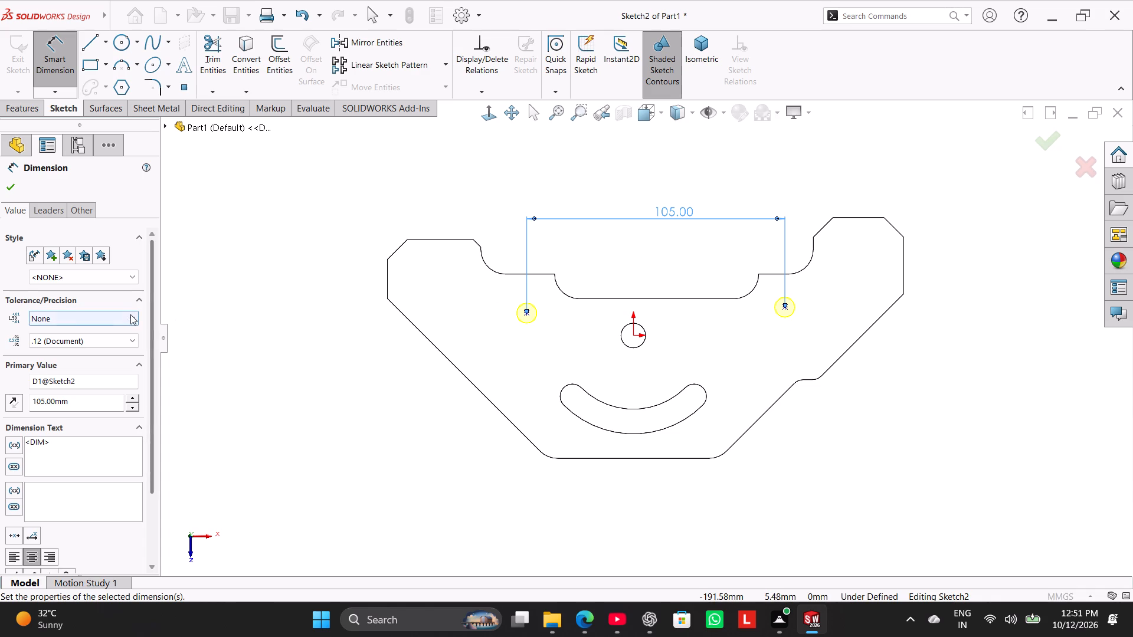
# Give the 105 mm hole spacing dimension a symmetric tolerance of 0.2 mm.
pyautogui.click(130, 314)
pyautogui.click(107, 369)
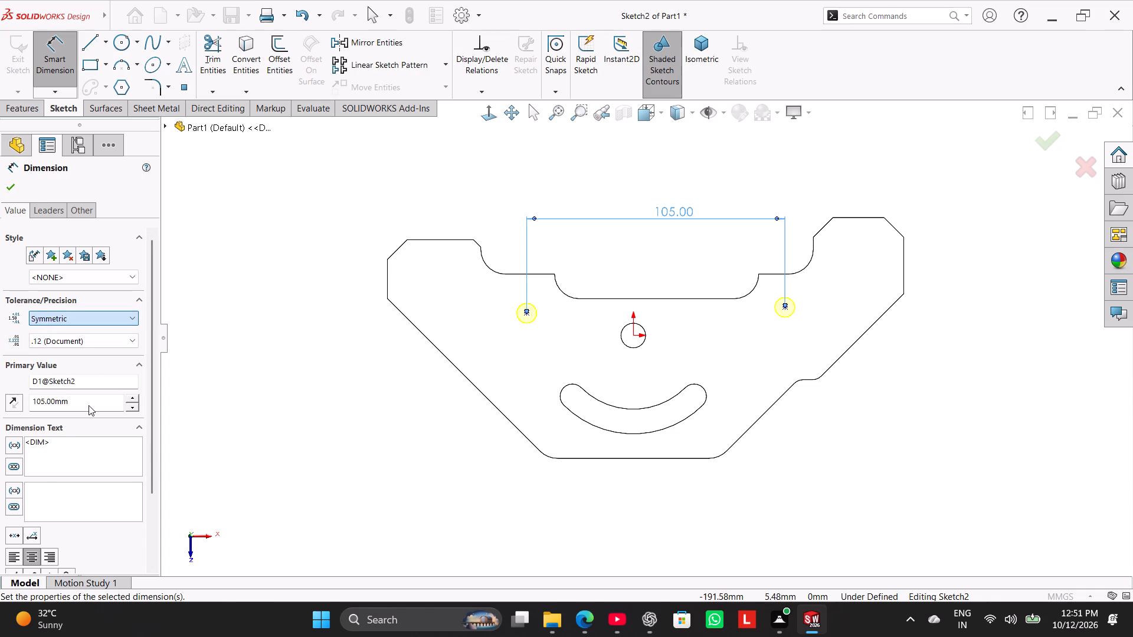
pyautogui.doubleClick(97, 340)
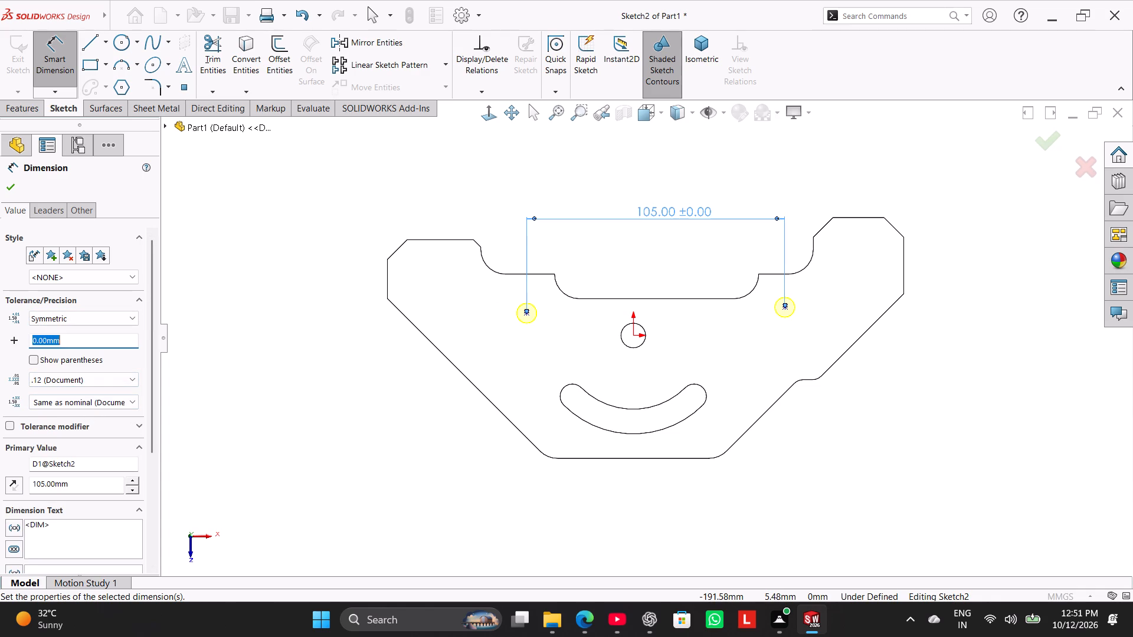
pyautogui.write('0.2')
pyautogui.press('Return')
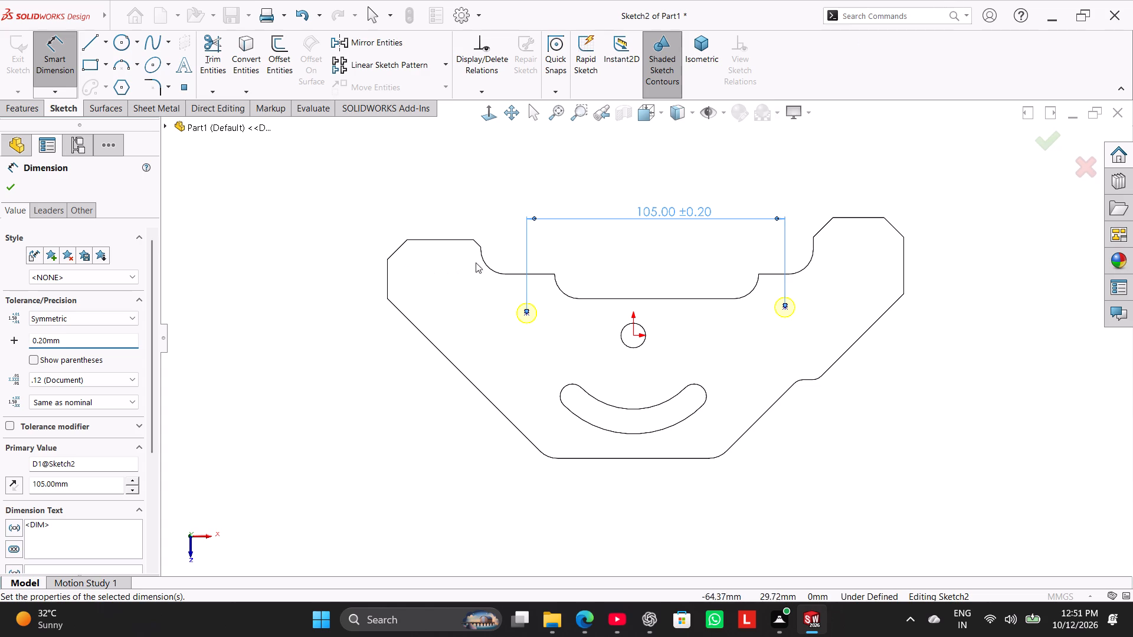
# Dimension the left-hand hole point 11 mm below the horizontal step edge above it.
pyautogui.click(519, 275)
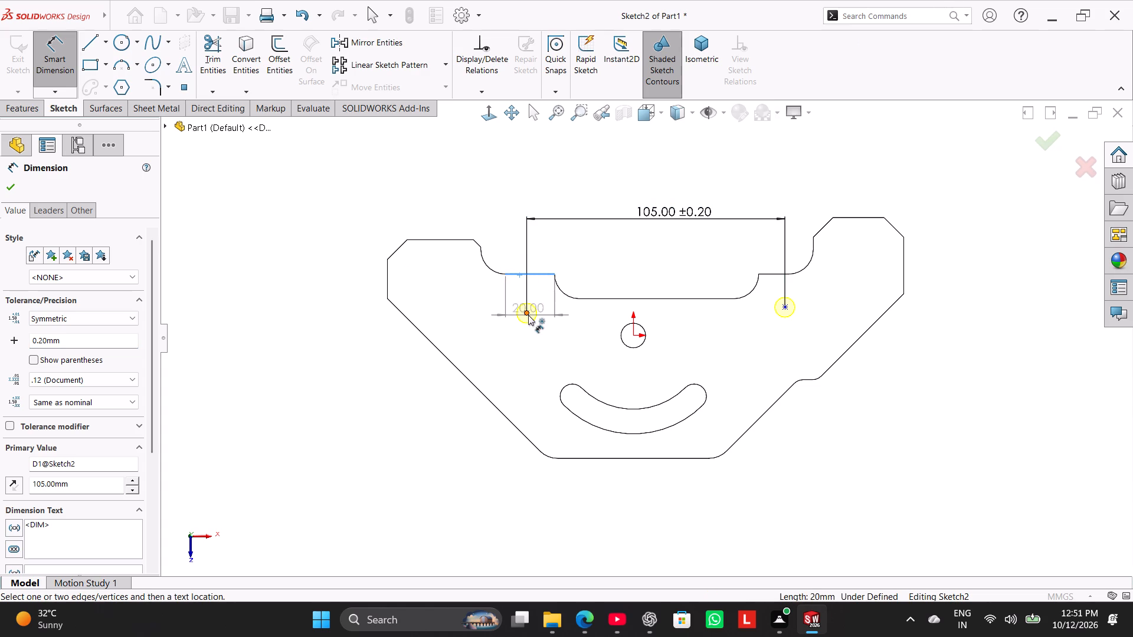
pyautogui.click(528, 315)
pyautogui.click(479, 308)
pyautogui.write('11')
pyautogui.press('Return')
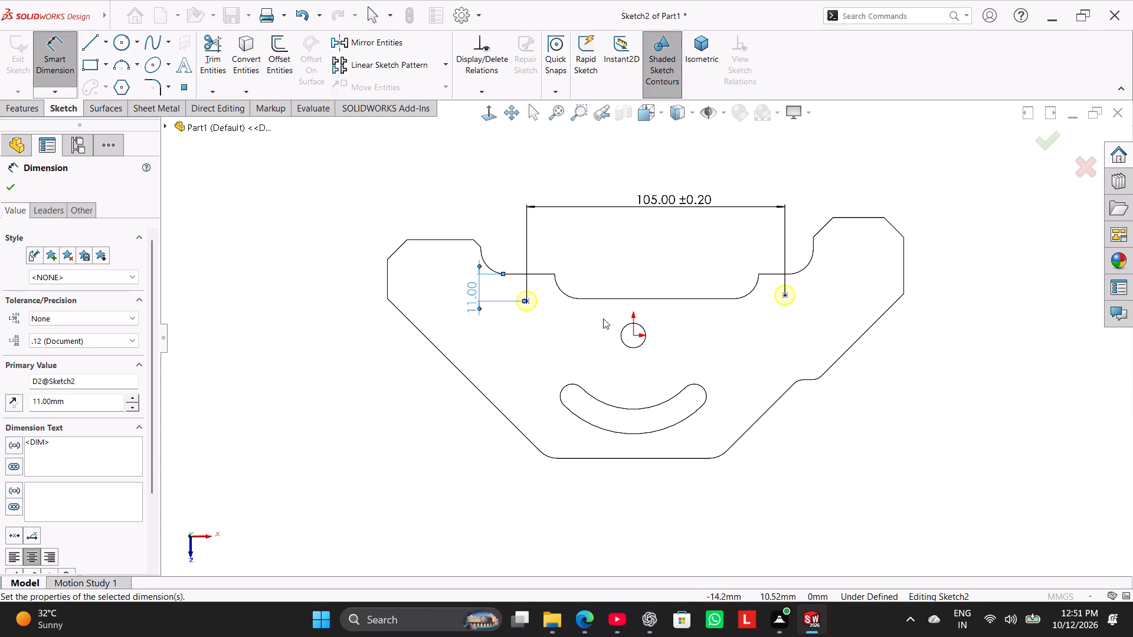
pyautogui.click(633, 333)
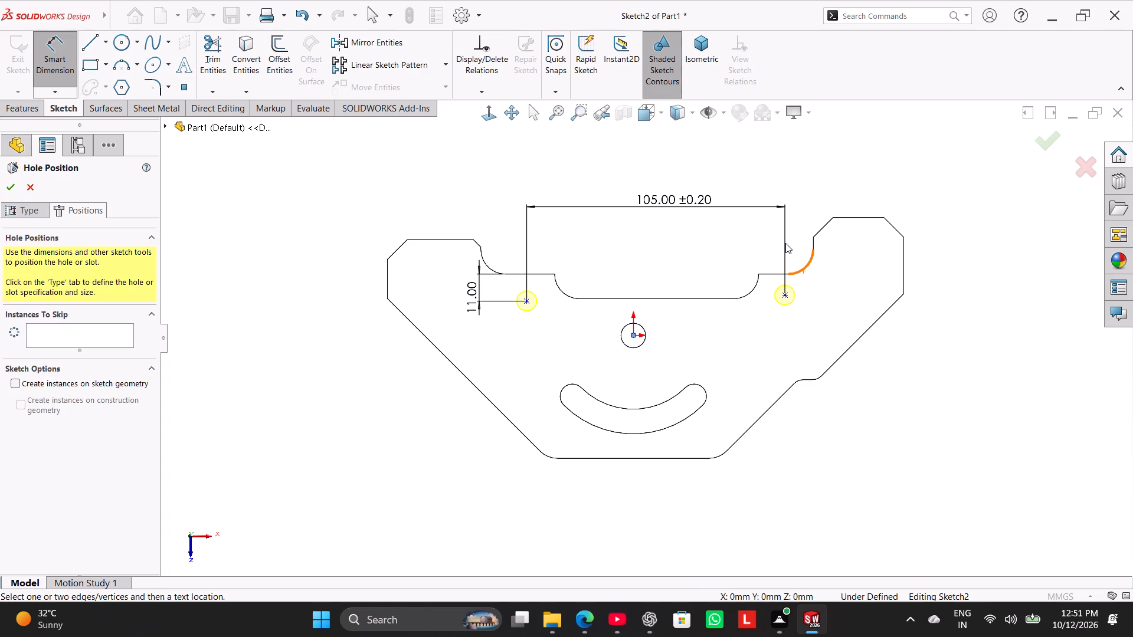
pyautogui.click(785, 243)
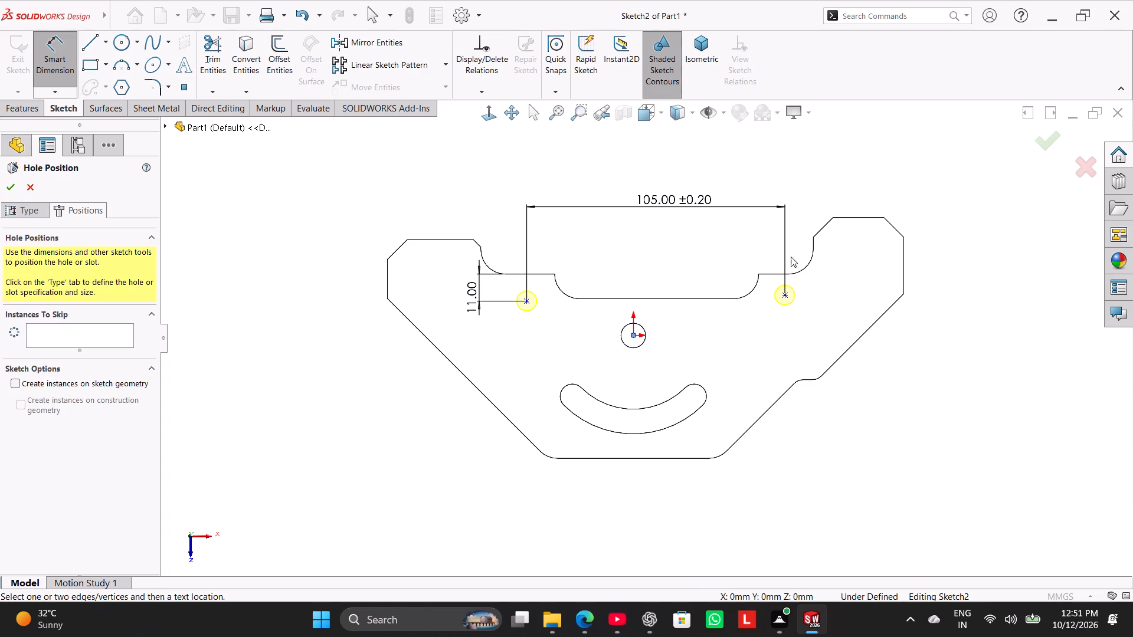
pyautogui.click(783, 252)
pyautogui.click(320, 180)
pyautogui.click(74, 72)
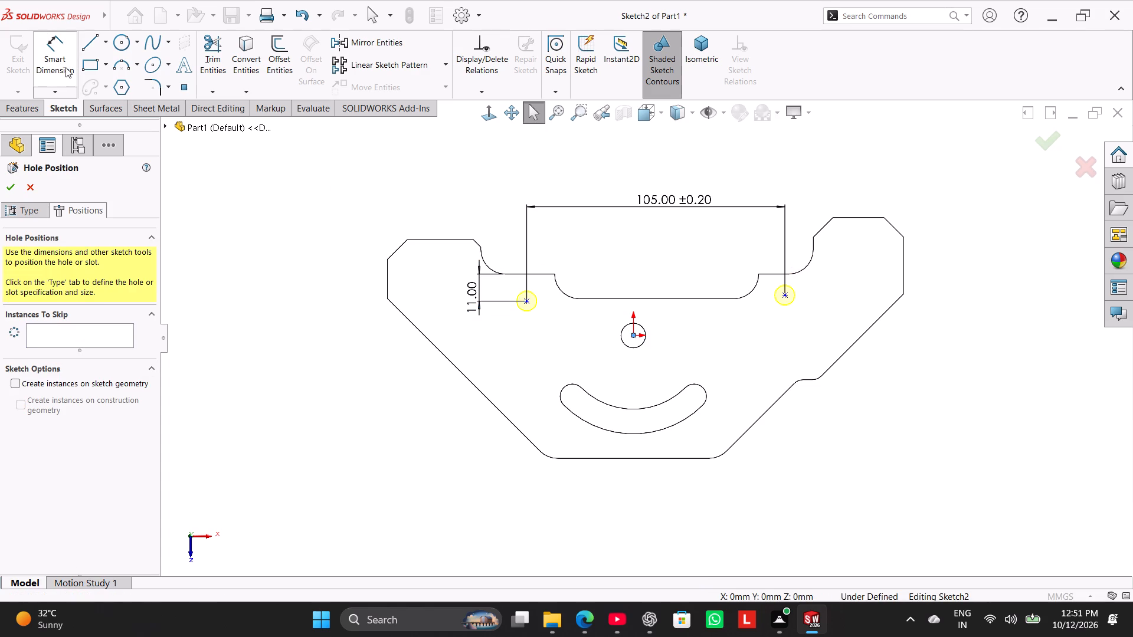
# Dimension the horizontal distance from the origin to the right-hand hole point as 62 mm.
pyautogui.click(66, 67)
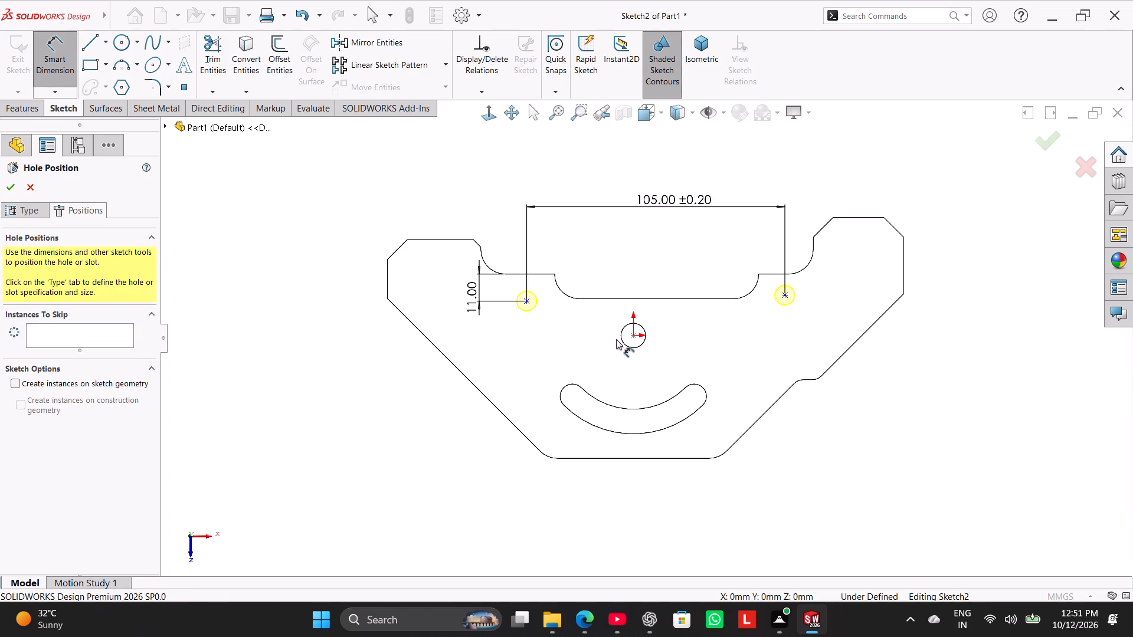
pyautogui.click(631, 334)
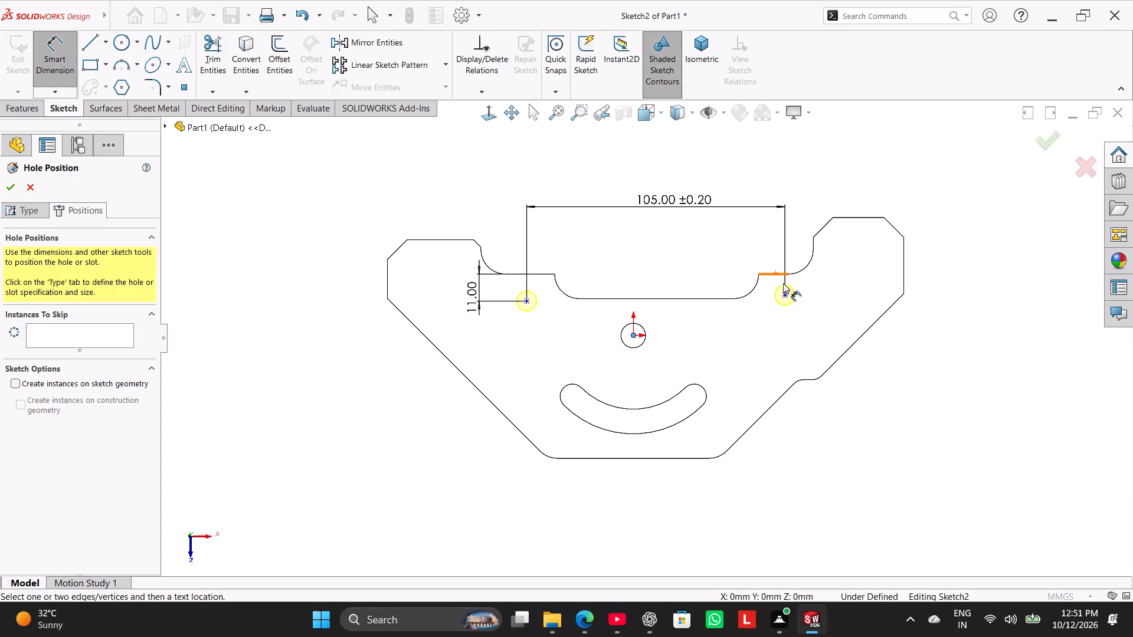
pyautogui.click(784, 295)
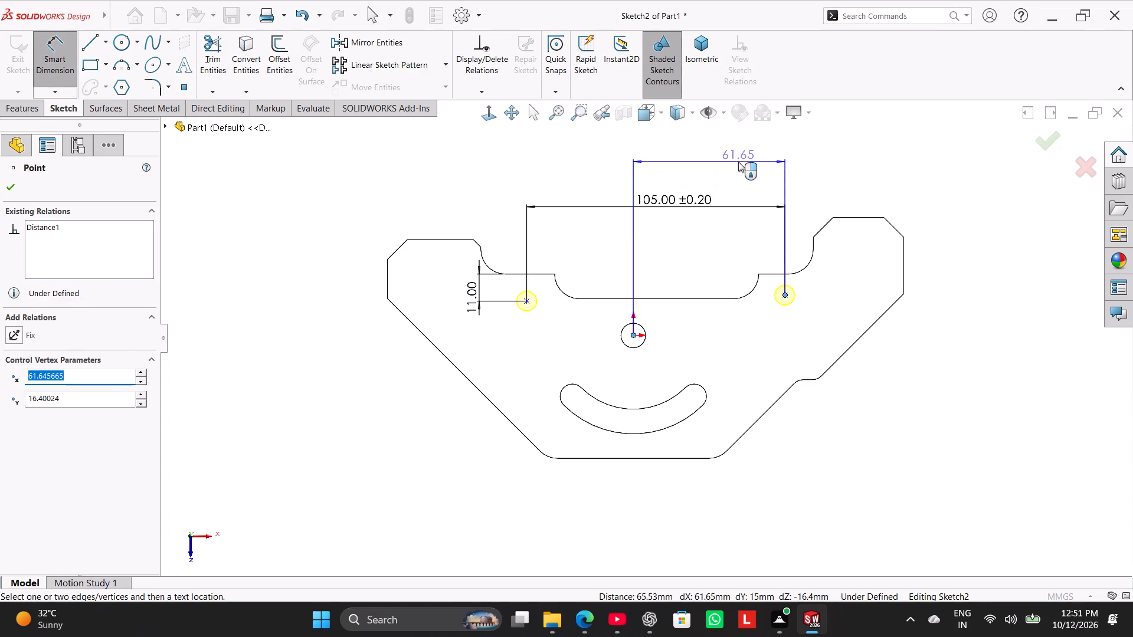
pyautogui.click(738, 162)
pyautogui.press('6')
pyautogui.press('2')
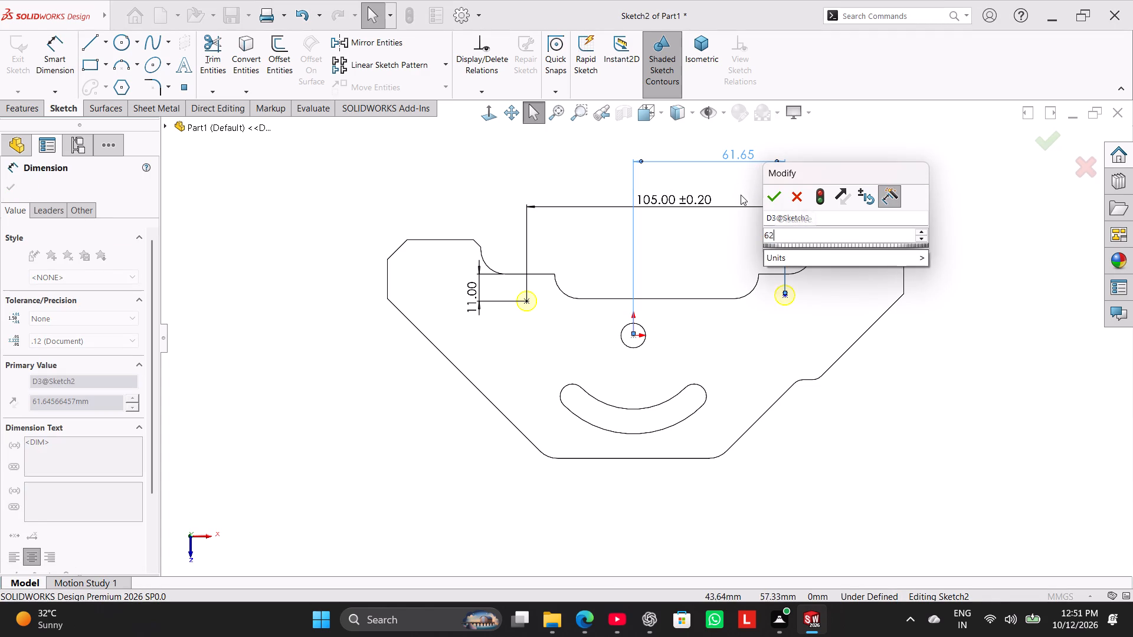
pyautogui.press('Return')
pyautogui.rightClick(949, 321)
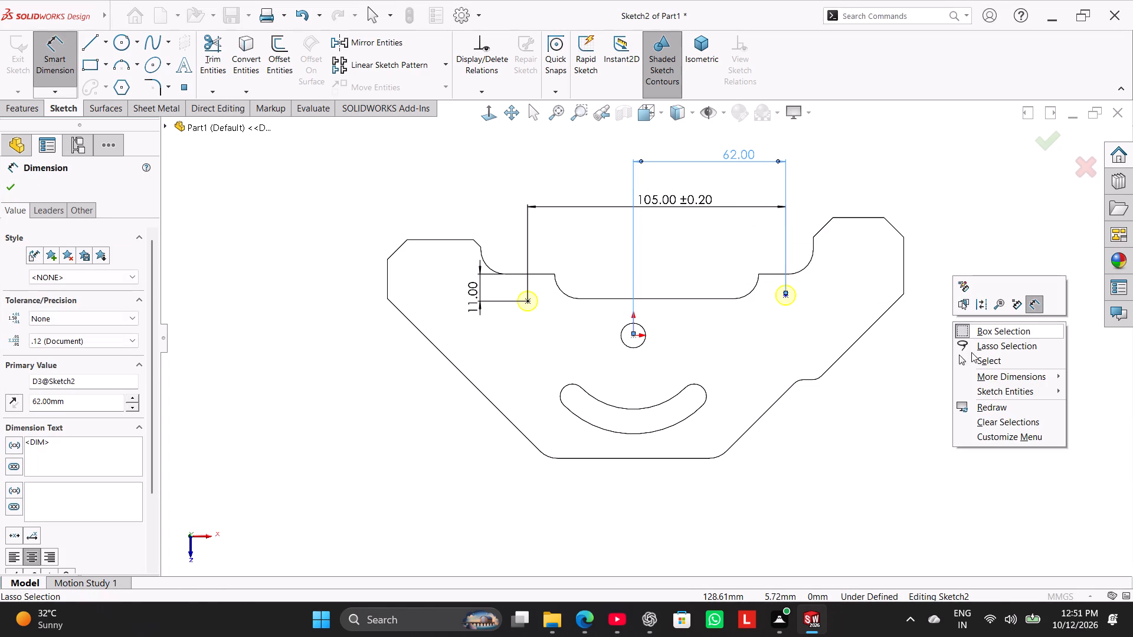
pyautogui.click(974, 356)
pyautogui.click(923, 383)
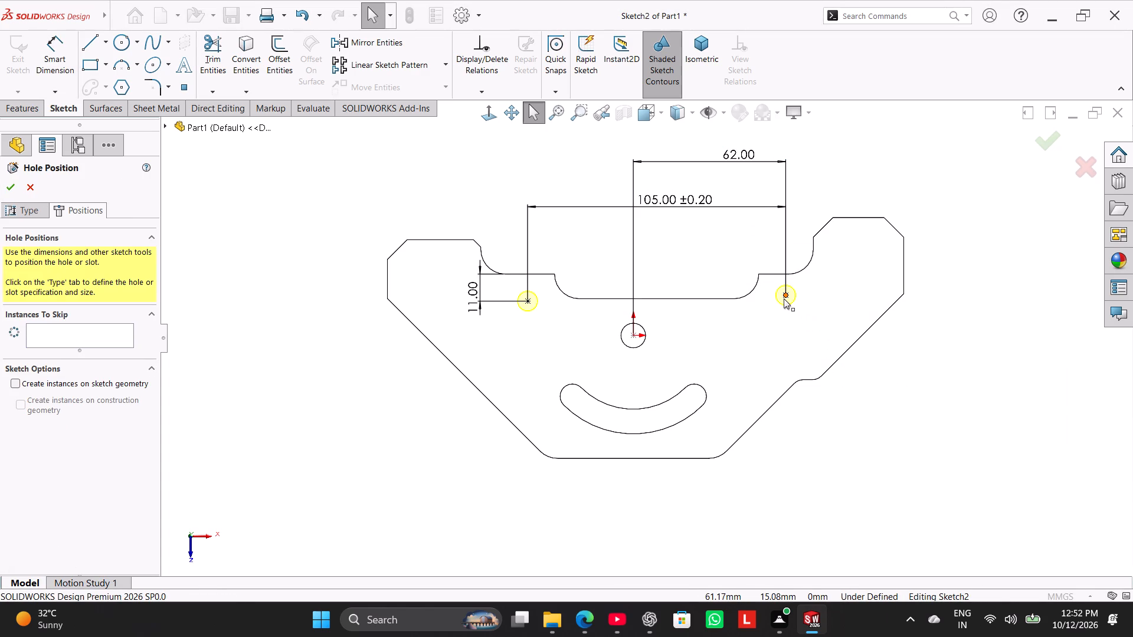
# Make the two hole points horizontal to each other and finish the Ø8 holes.
pyautogui.keyDown('ctrl'); pyautogui.click(784, 298); pyautogui.keyUp('ctrl')
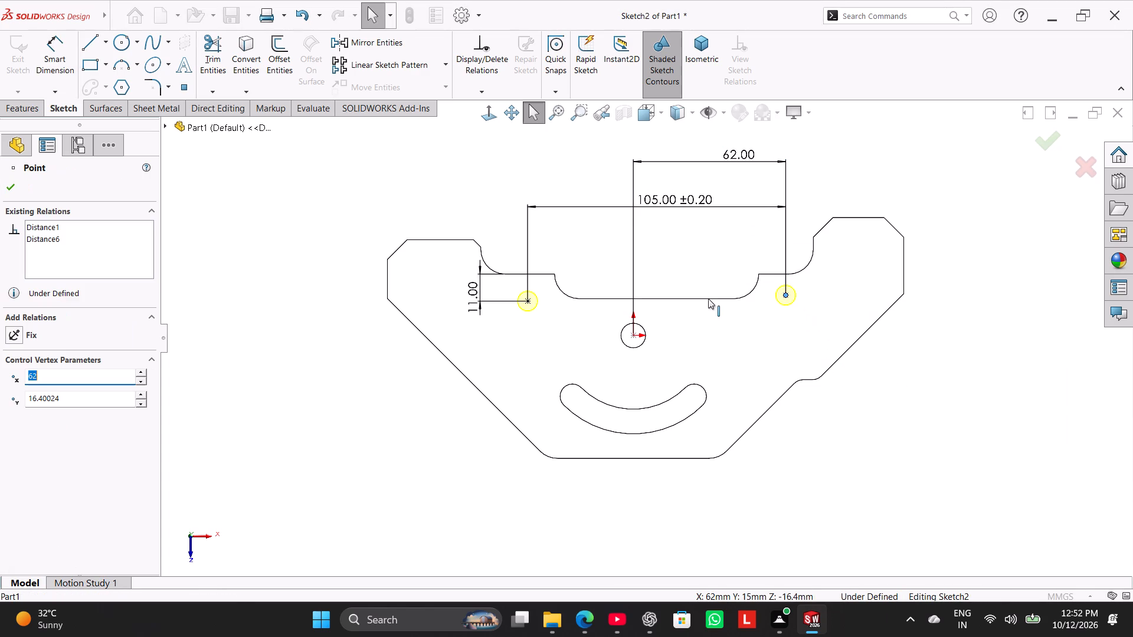
pyautogui.keyDown('ctrl'); pyautogui.click(525, 304); pyautogui.keyUp('ctrl')
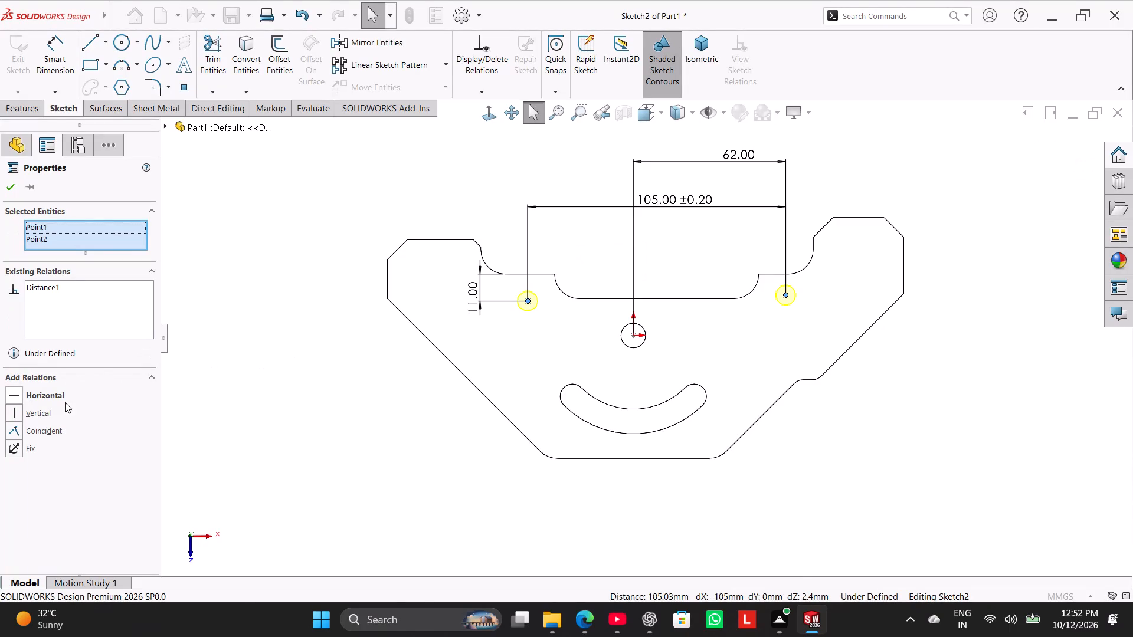
pyautogui.click(53, 399)
pyautogui.click(293, 428)
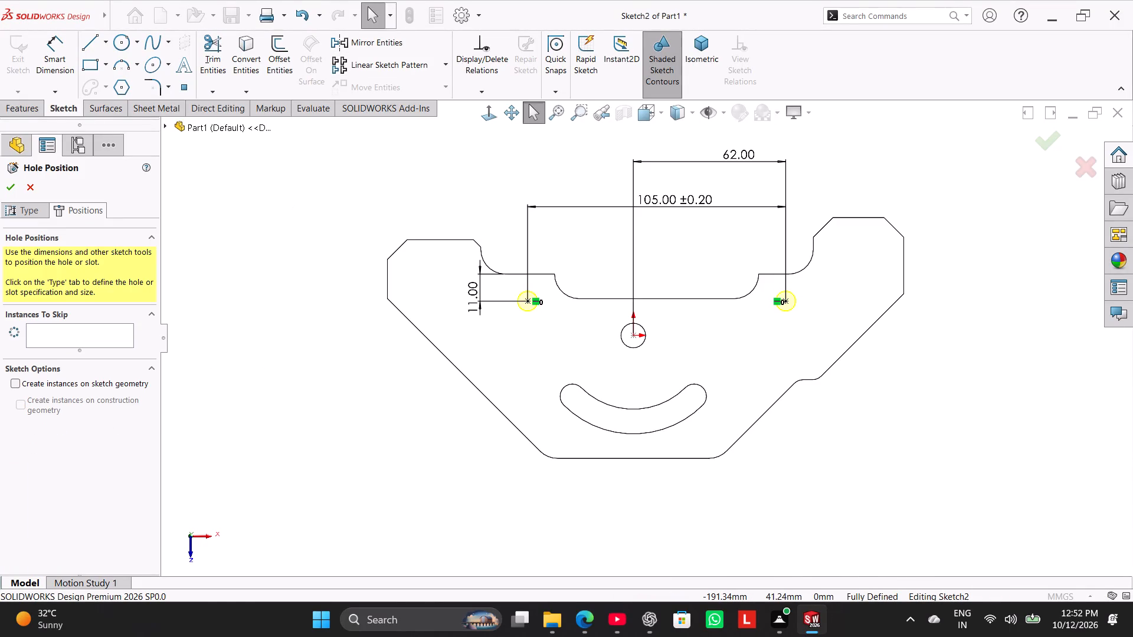
pyautogui.click(13, 179)
pyautogui.click(331, 239)
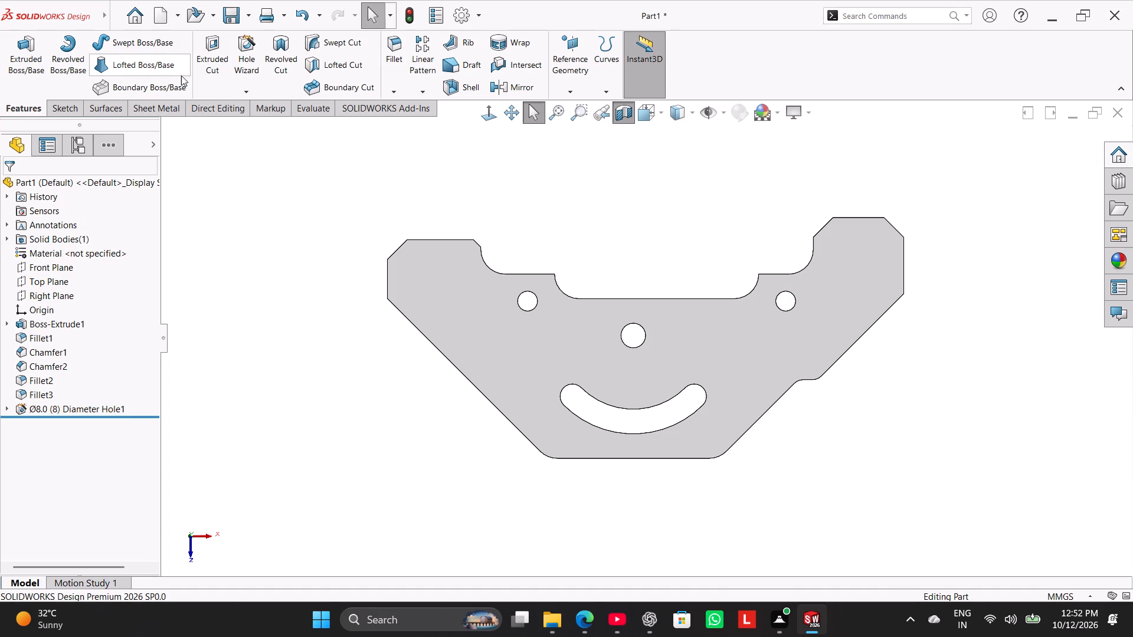
# Start another Hole Wizard simple hole and set its drill size to Ø12.0.
pyautogui.click(253, 63)
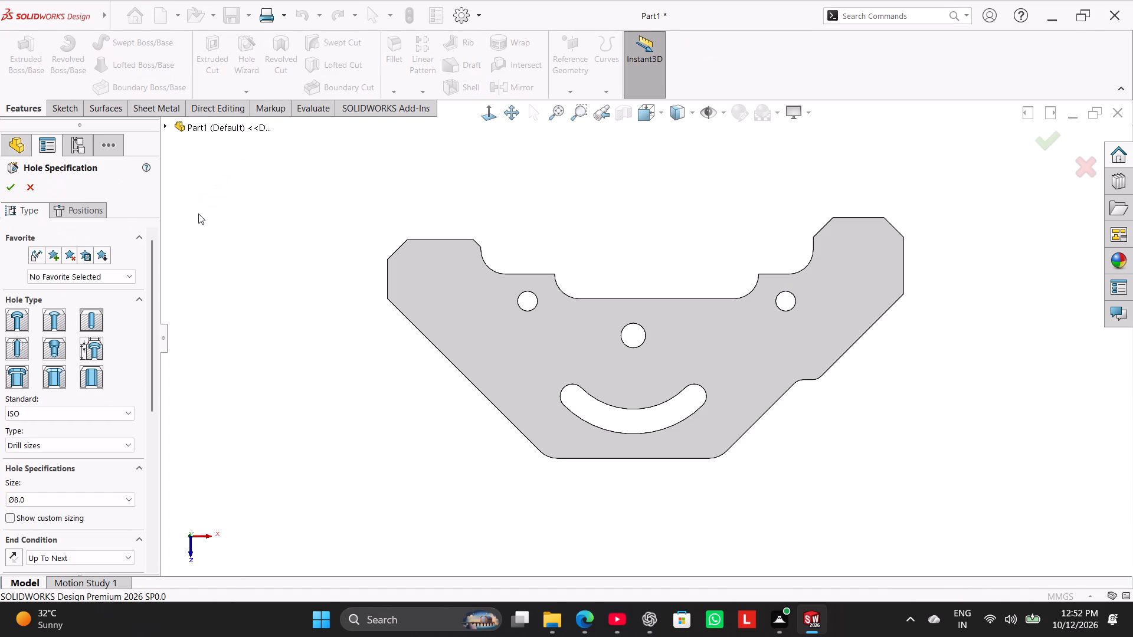
pyautogui.click(101, 320)
pyautogui.moveTo(152, 306); pyautogui.dragTo(158, 334)
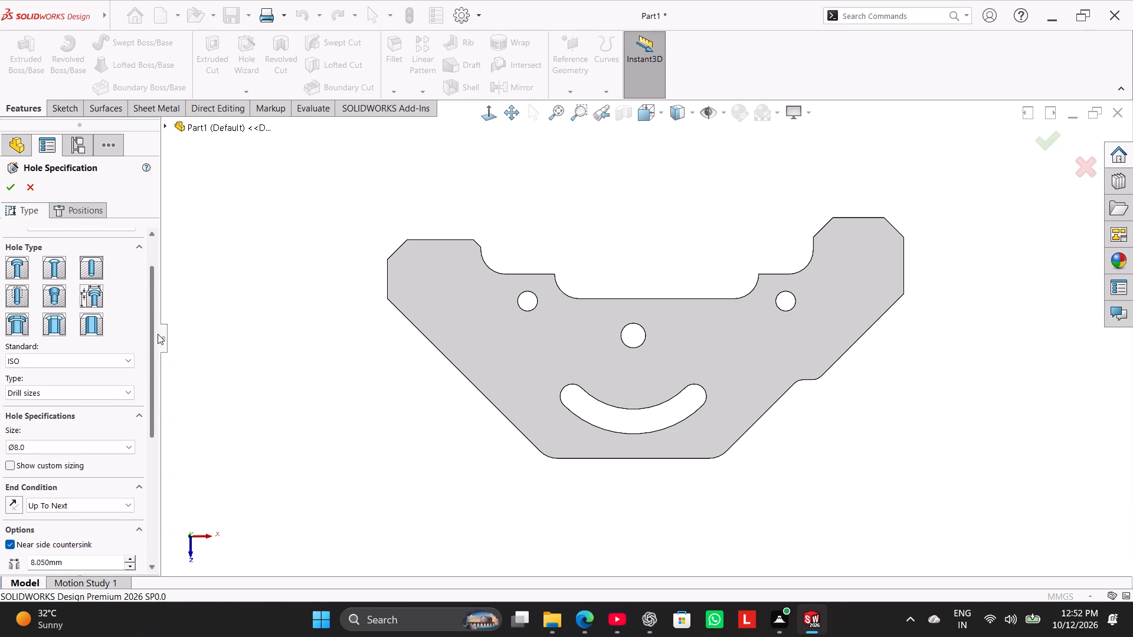
pyautogui.moveTo(158, 334); pyautogui.dragTo(163, 362)
pyautogui.click(112, 386)
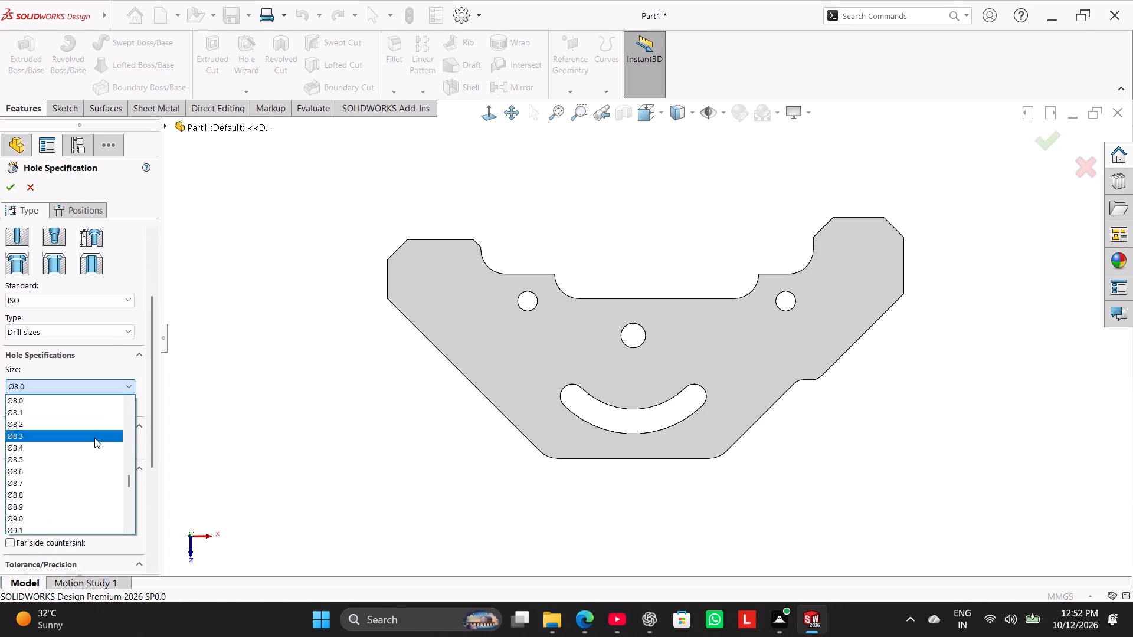
pyautogui.scroll(-1, 94, 446)
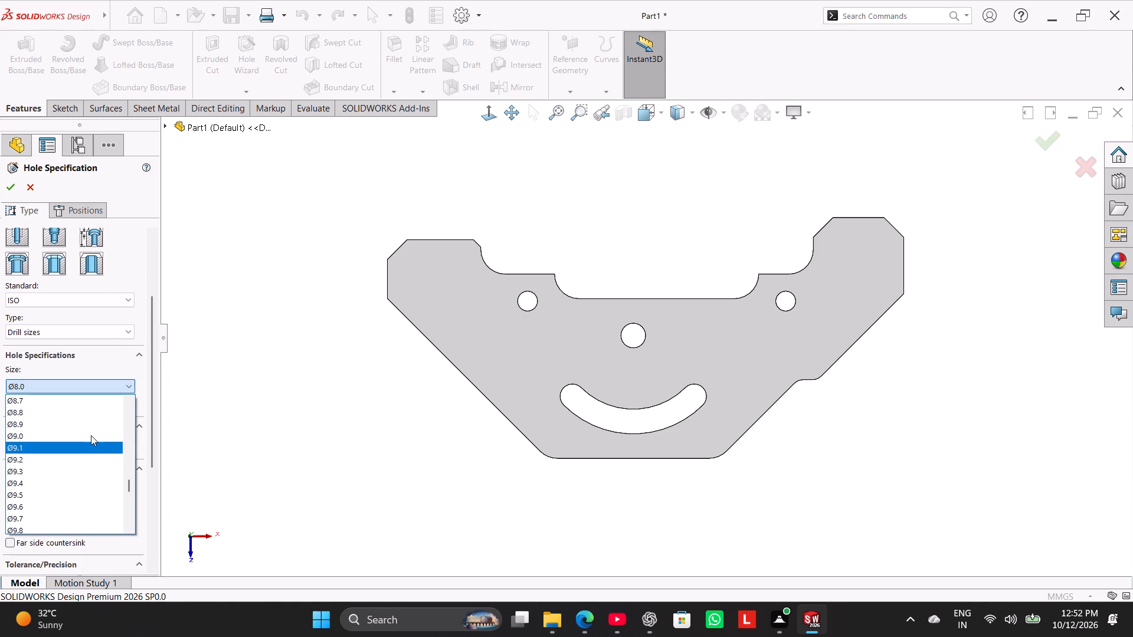
pyautogui.scroll(-2, 95, 442)
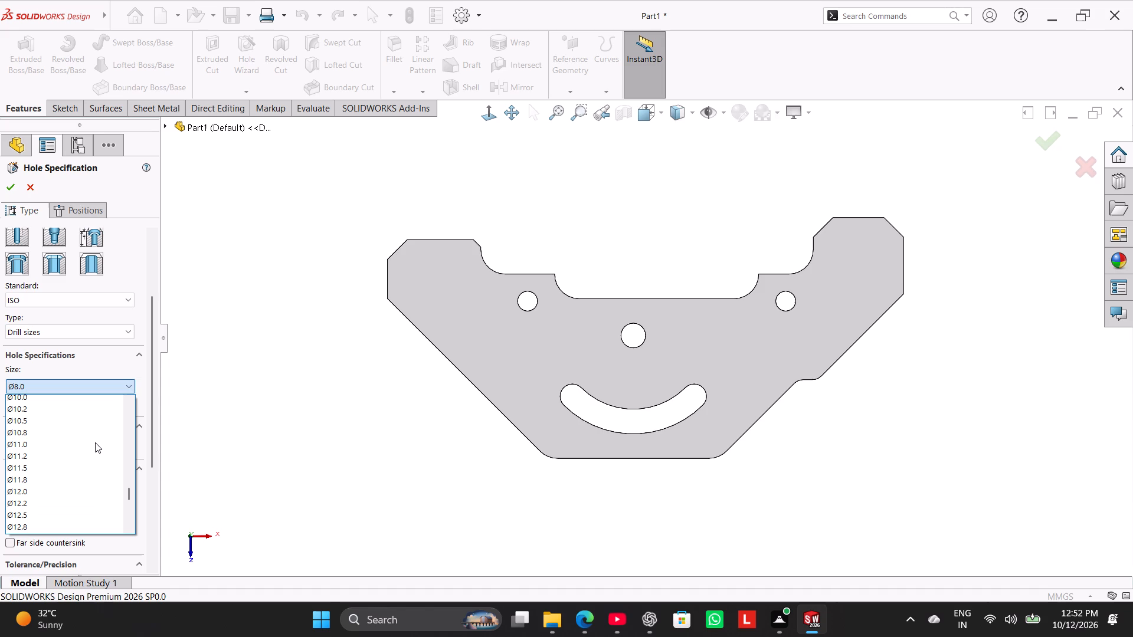
pyautogui.scroll(-1, 95, 438)
pyautogui.scroll(1, 95, 438)
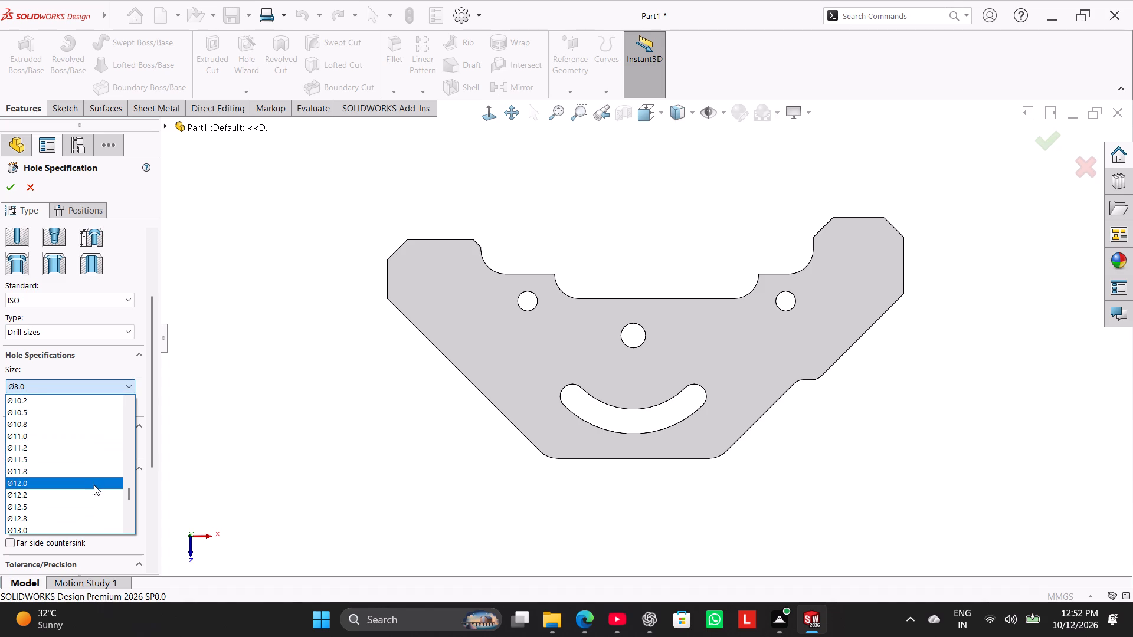
pyautogui.click(94, 485)
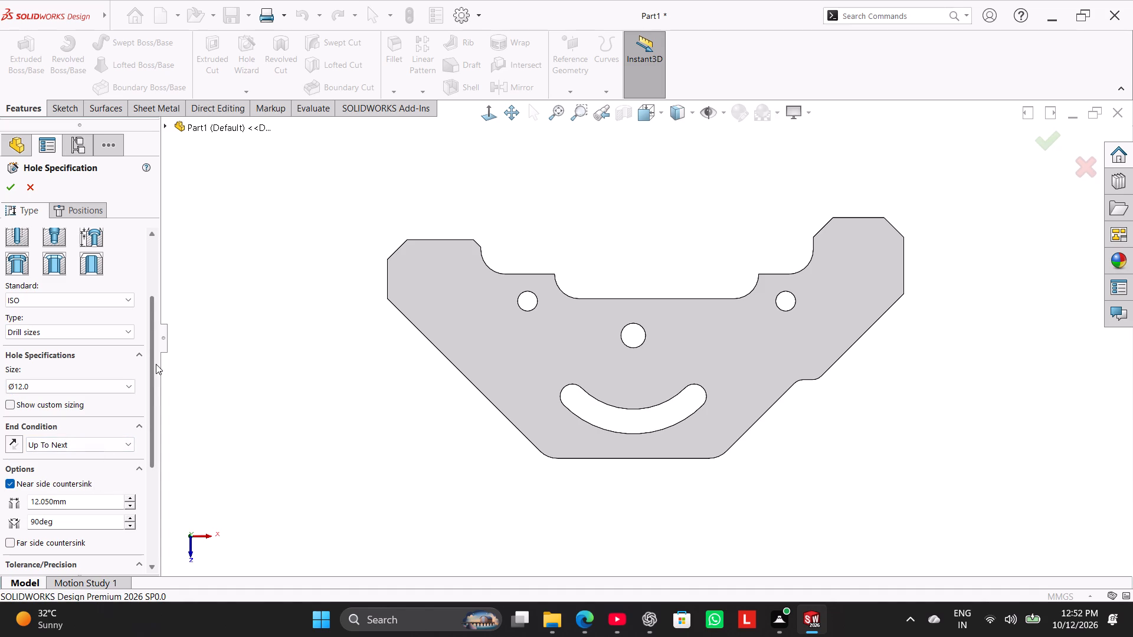
# Enter 7H as the hole fit for the Ø12 hole's diameter tolerance.
pyautogui.moveTo(156, 364); pyautogui.dragTo(156, 426)
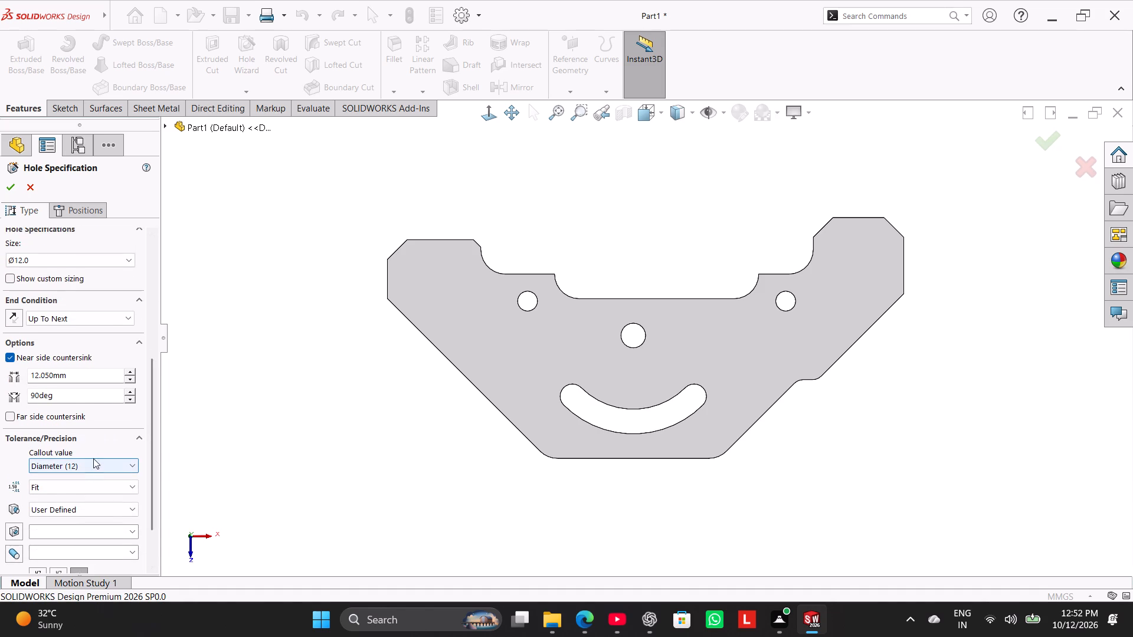
pyautogui.scroll(1, 117, 376)
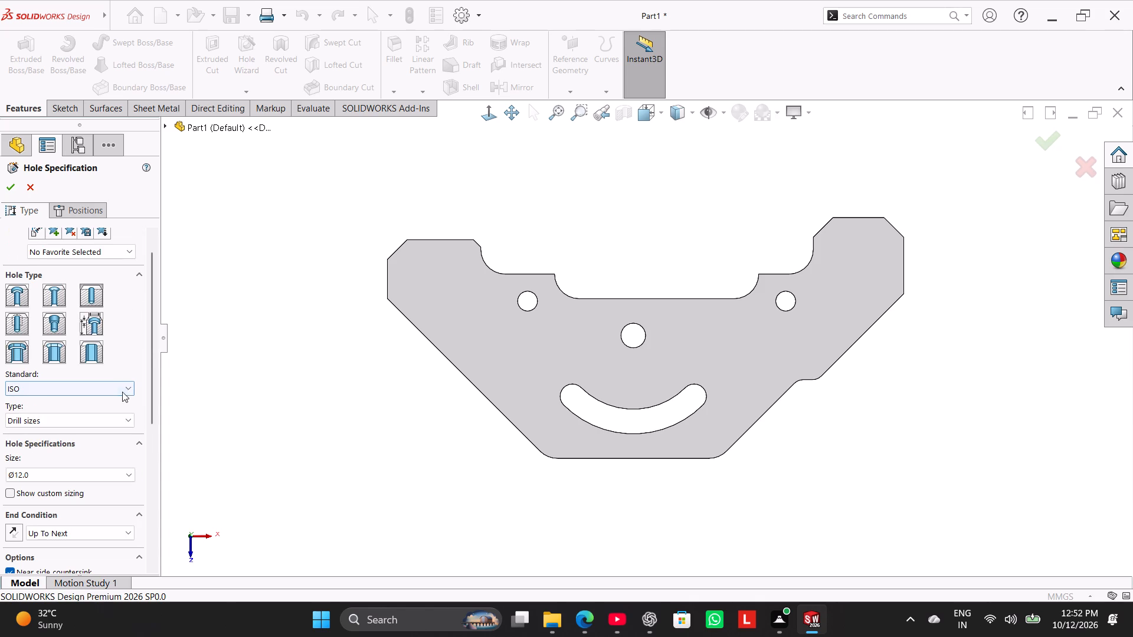
pyautogui.scroll(-2, 125, 411)
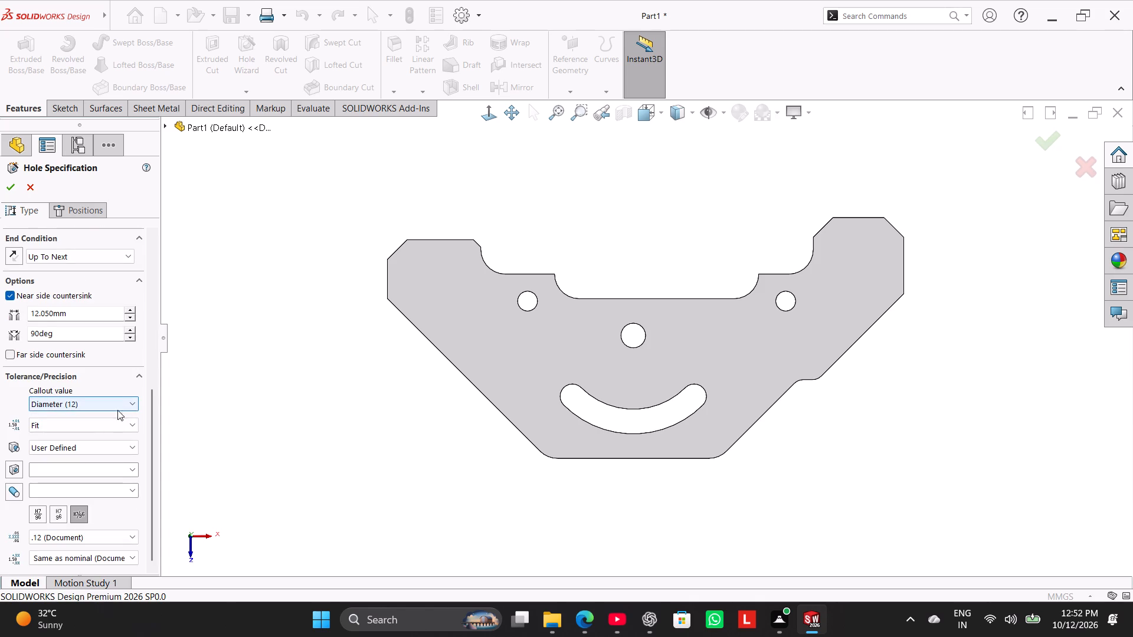
pyautogui.click(109, 468)
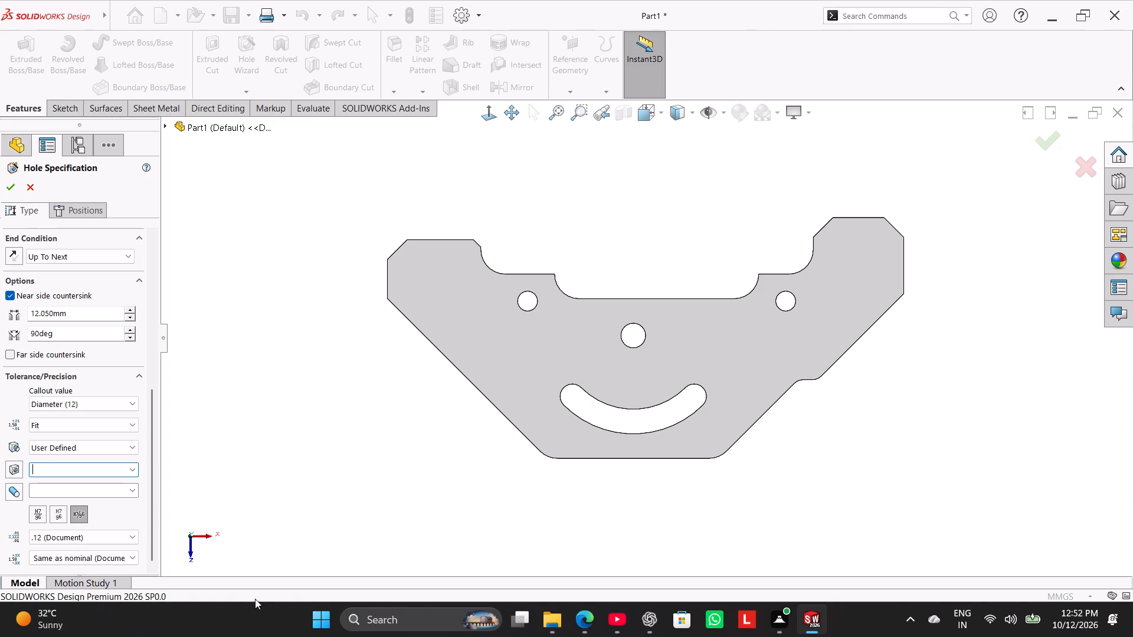
pyautogui.press('7')
pyautogui.hotkey('shift', 'h')
pyautogui.moveTo(151, 439); pyautogui.dragTo(159, 526)
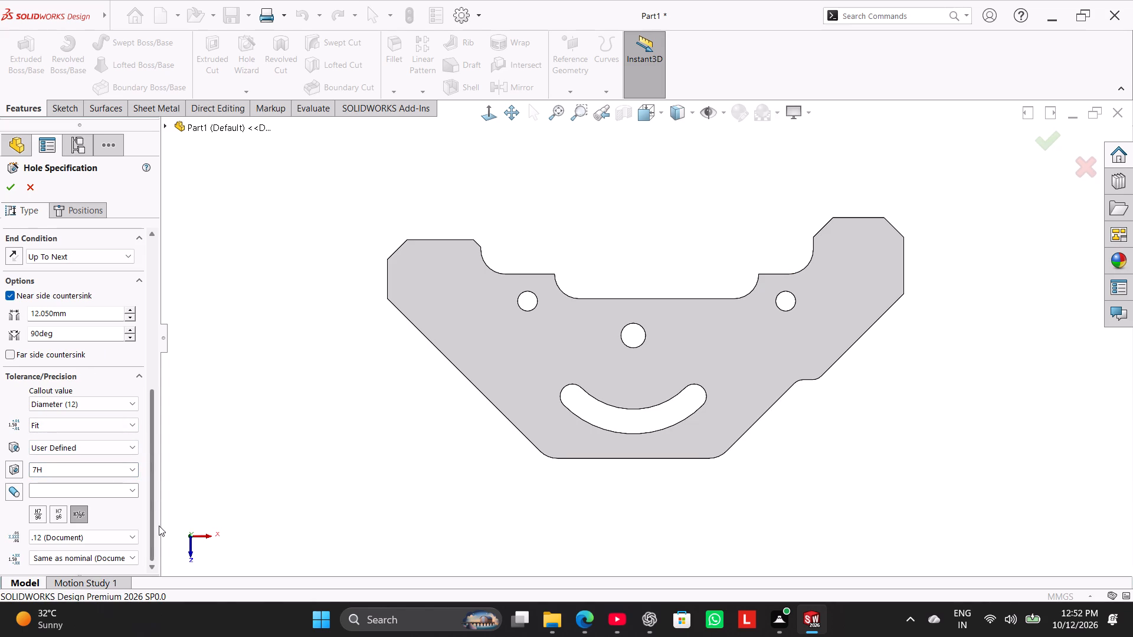
pyautogui.moveTo(162, 510); pyautogui.dragTo(179, 435)
# Place two Ø12 hole positions on the plate's top face, one in each of the outer upper lobes.
pyautogui.click(96, 211)
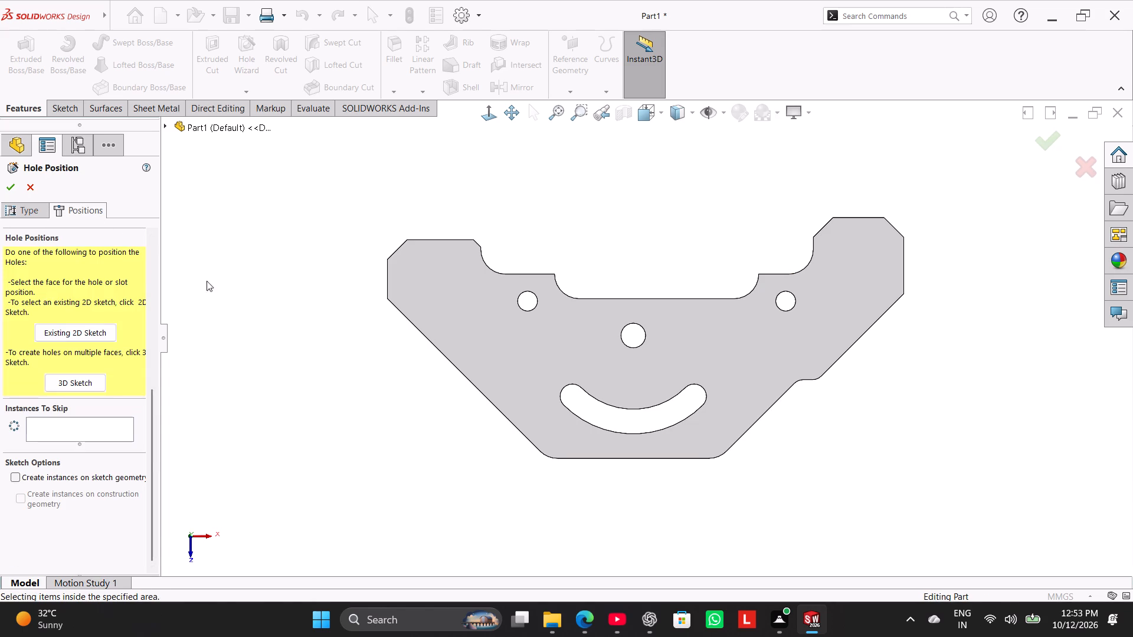
pyautogui.moveTo(428, 275); pyautogui.dragTo(434, 276)
pyautogui.click(66, 339)
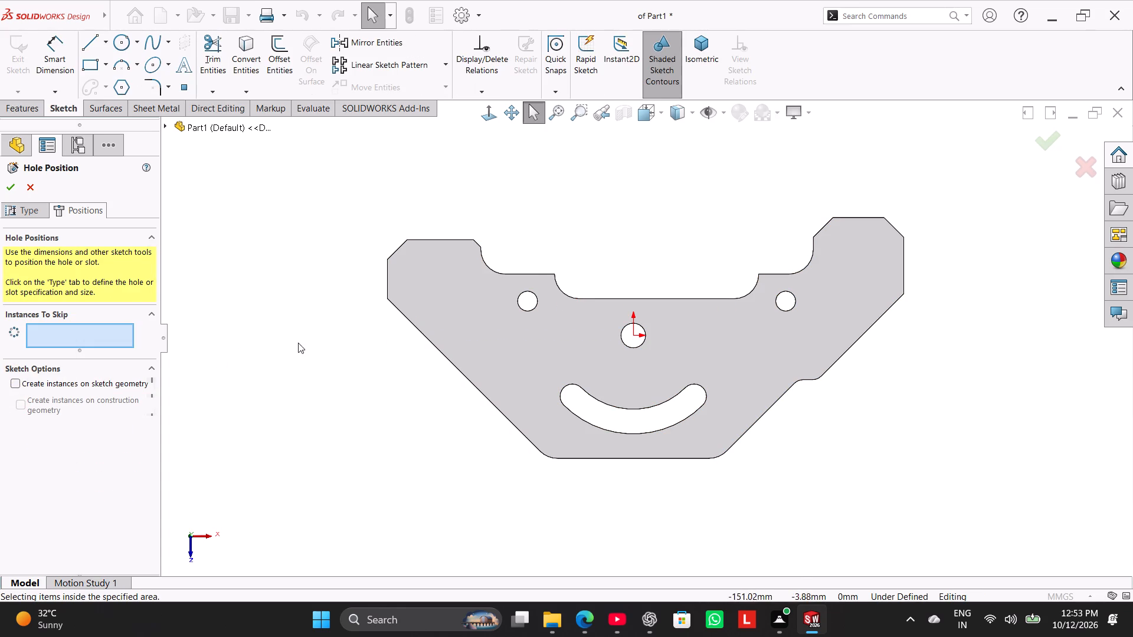
pyautogui.click(408, 304)
pyautogui.click(435, 280)
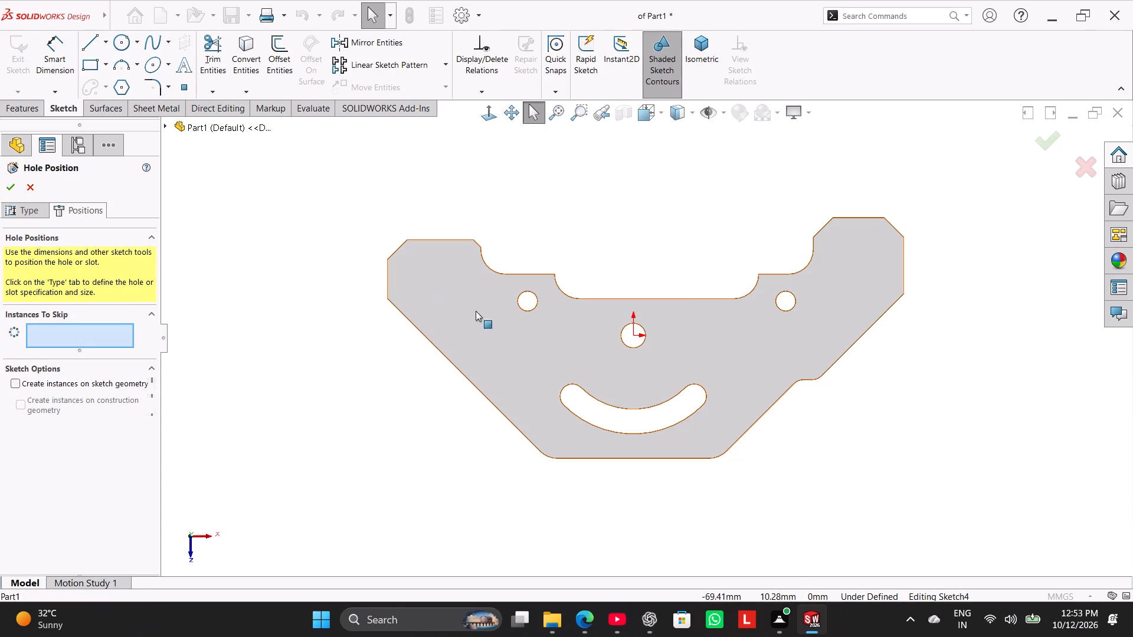
pyautogui.click(179, 94)
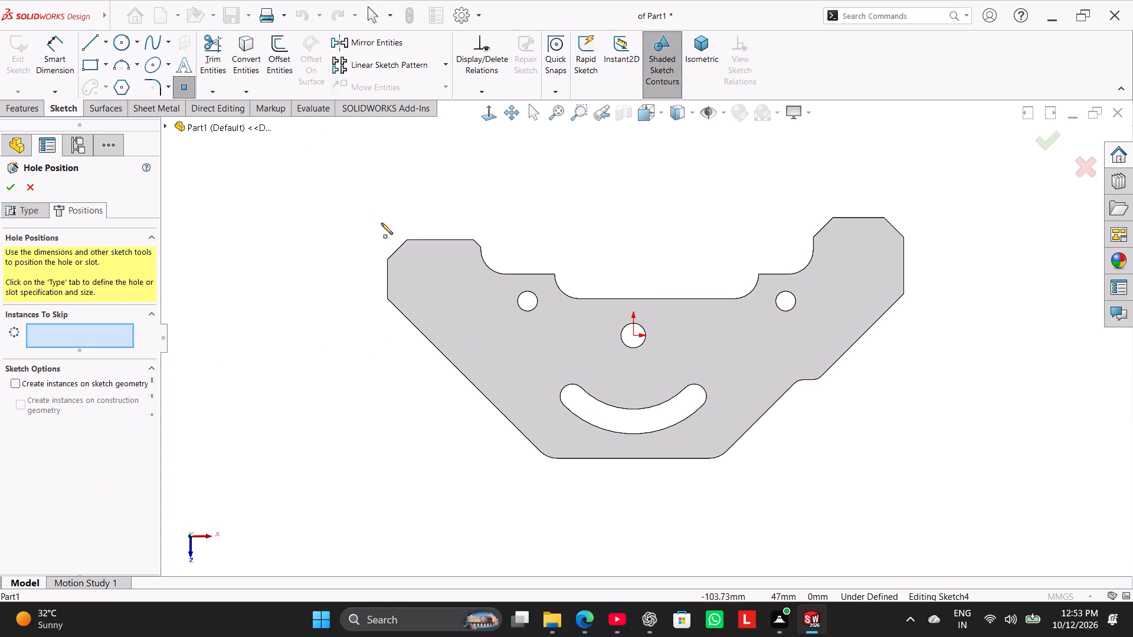
pyautogui.click(431, 280)
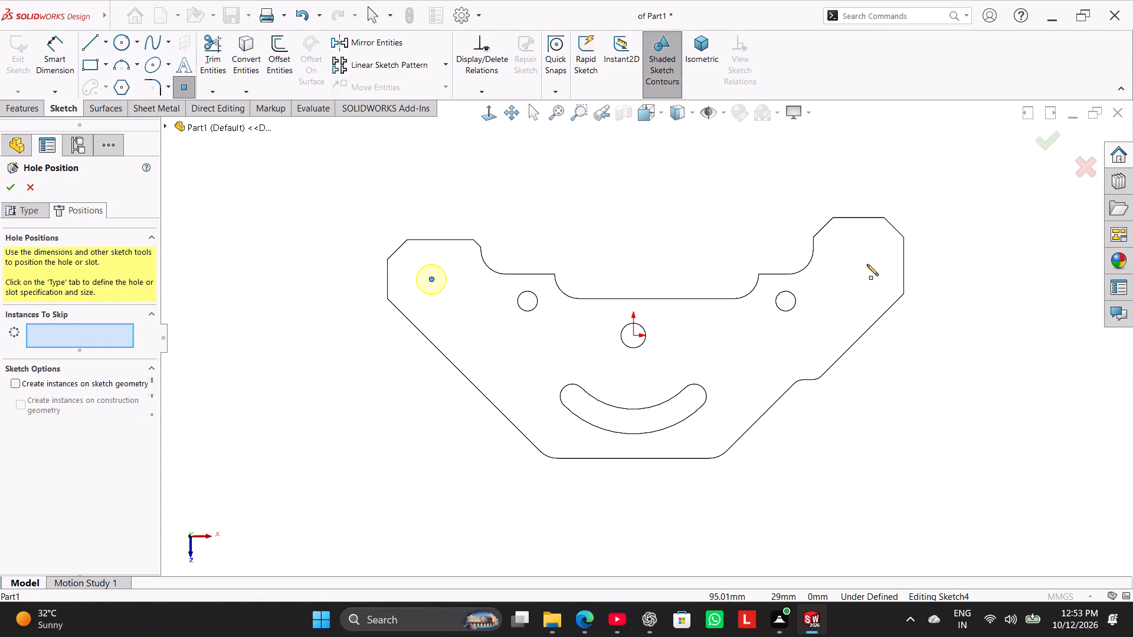
pyautogui.click(858, 277)
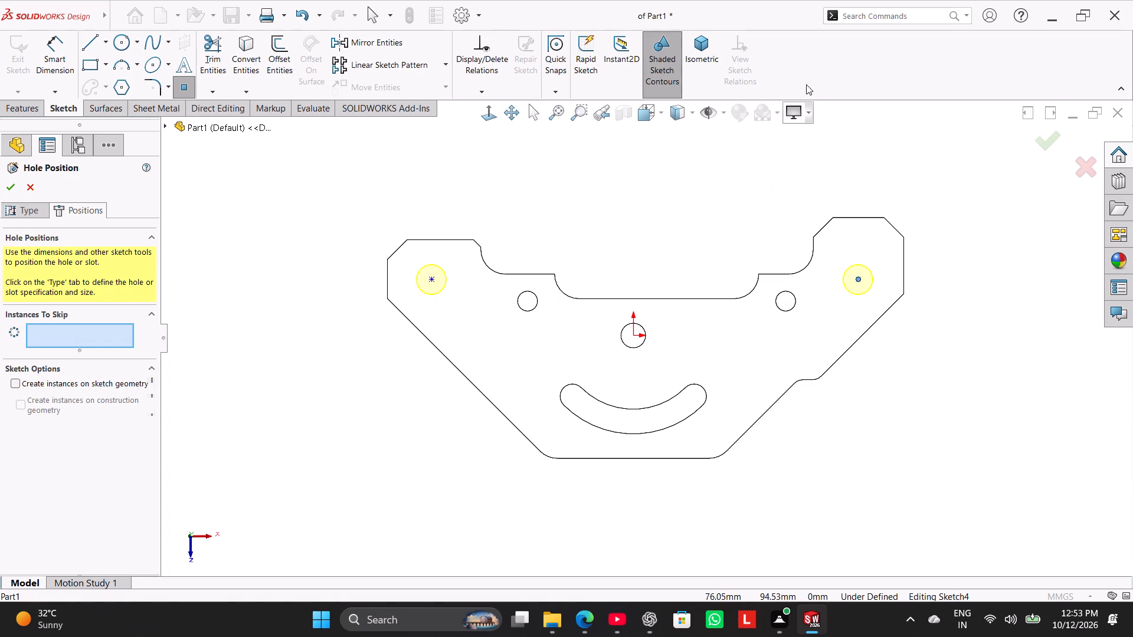
pyautogui.rightClick(334, 295)
pyautogui.click(352, 306)
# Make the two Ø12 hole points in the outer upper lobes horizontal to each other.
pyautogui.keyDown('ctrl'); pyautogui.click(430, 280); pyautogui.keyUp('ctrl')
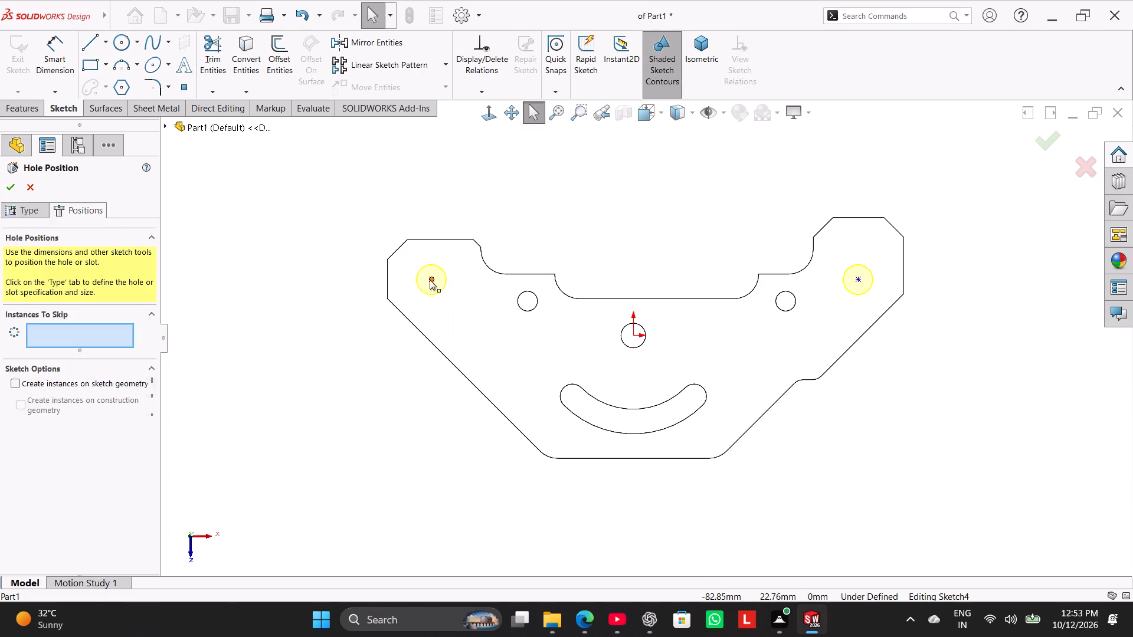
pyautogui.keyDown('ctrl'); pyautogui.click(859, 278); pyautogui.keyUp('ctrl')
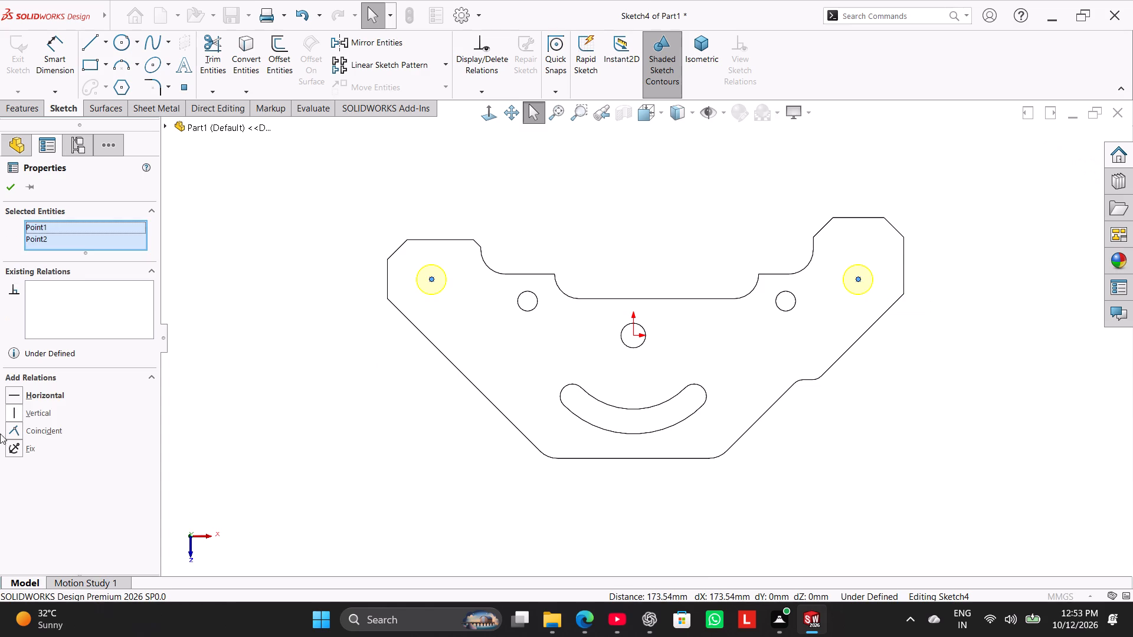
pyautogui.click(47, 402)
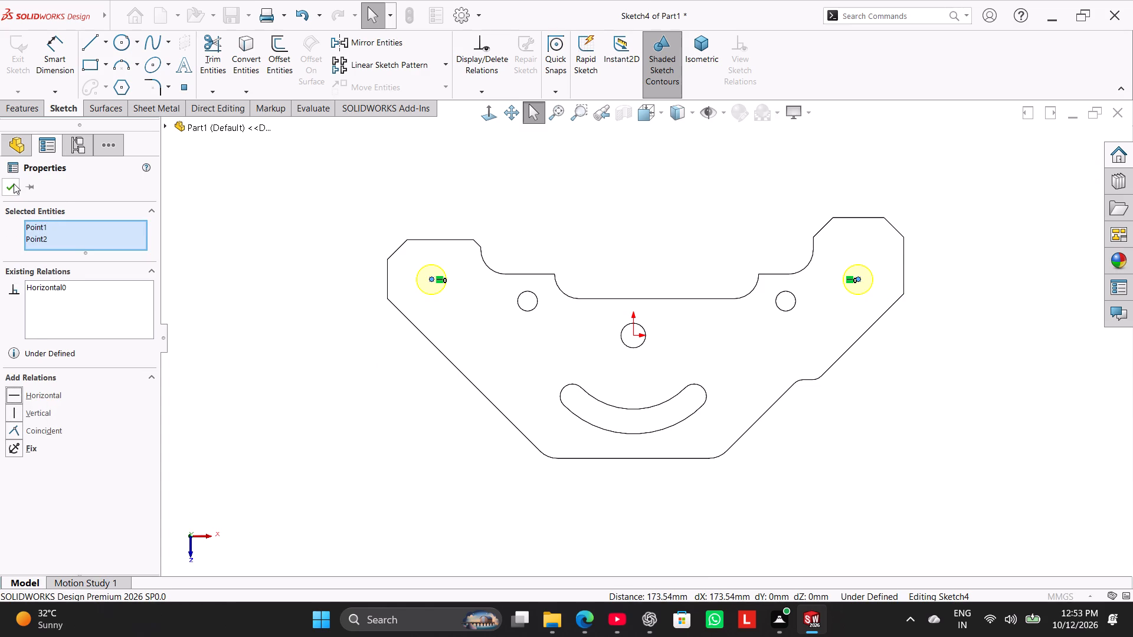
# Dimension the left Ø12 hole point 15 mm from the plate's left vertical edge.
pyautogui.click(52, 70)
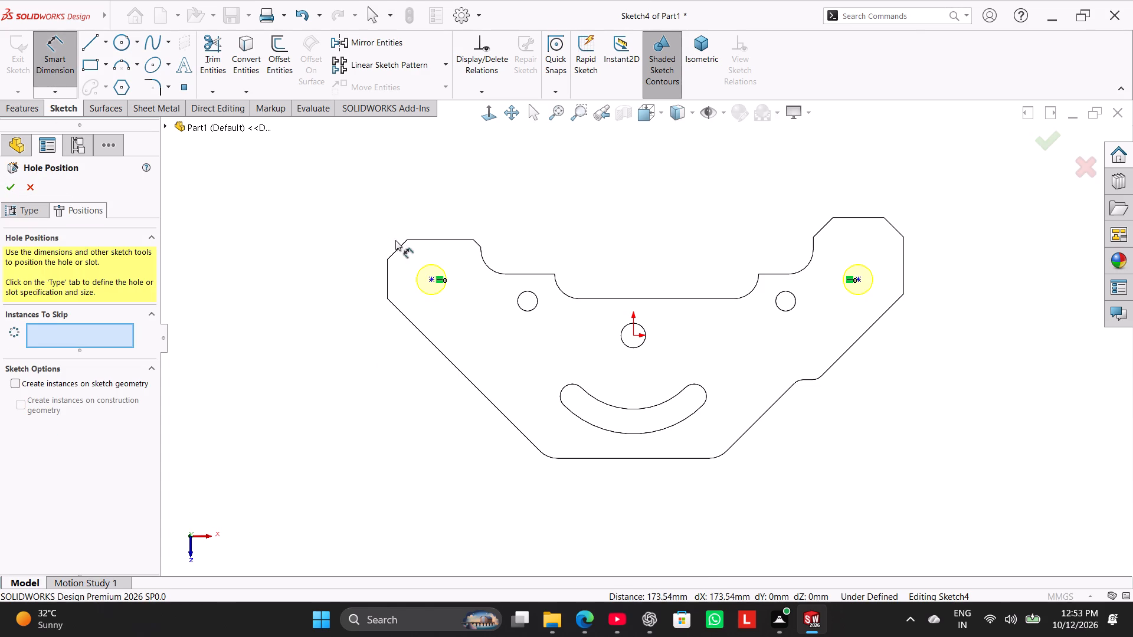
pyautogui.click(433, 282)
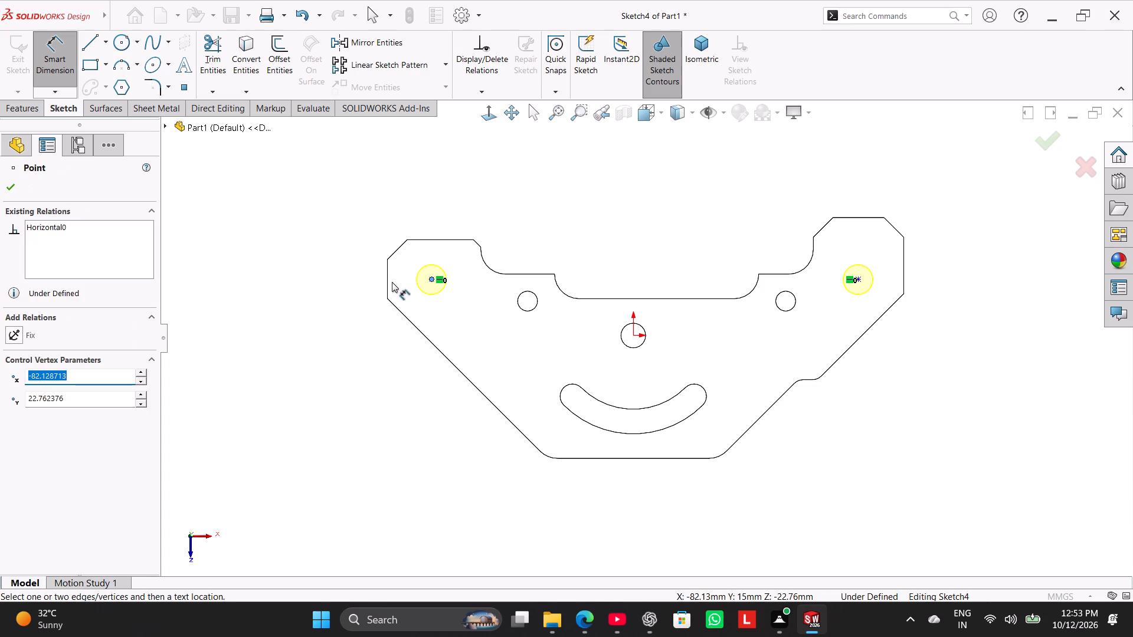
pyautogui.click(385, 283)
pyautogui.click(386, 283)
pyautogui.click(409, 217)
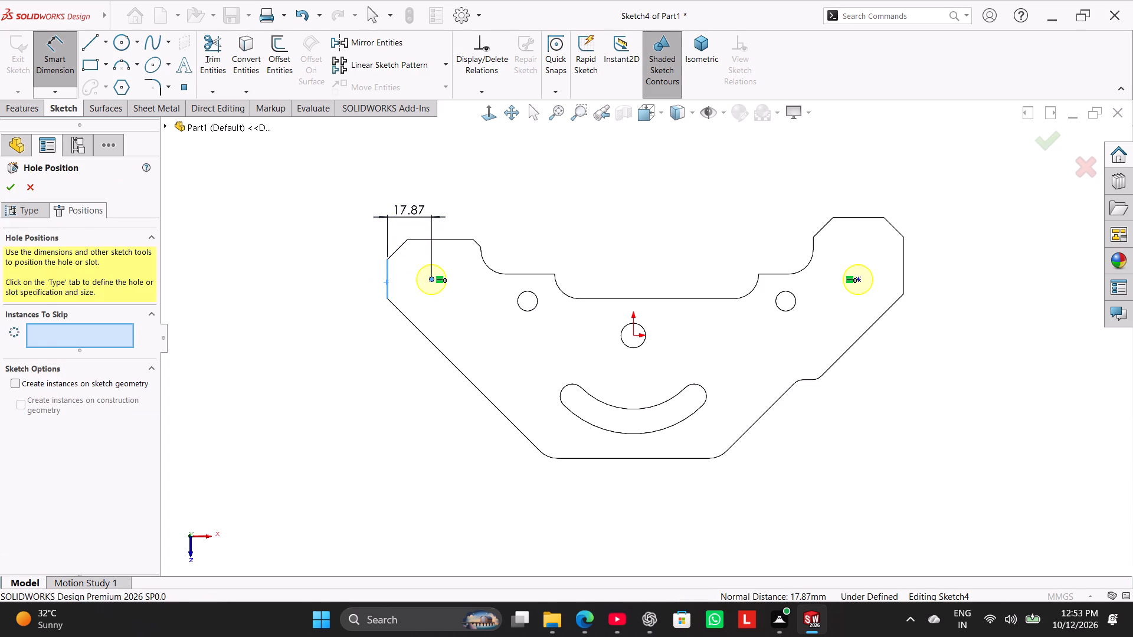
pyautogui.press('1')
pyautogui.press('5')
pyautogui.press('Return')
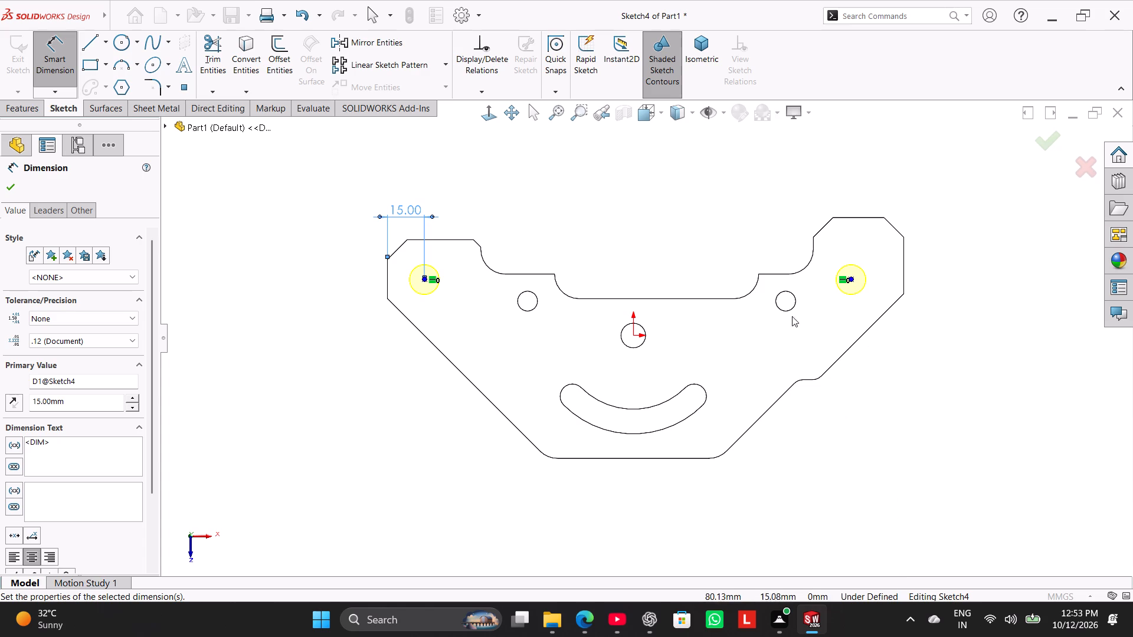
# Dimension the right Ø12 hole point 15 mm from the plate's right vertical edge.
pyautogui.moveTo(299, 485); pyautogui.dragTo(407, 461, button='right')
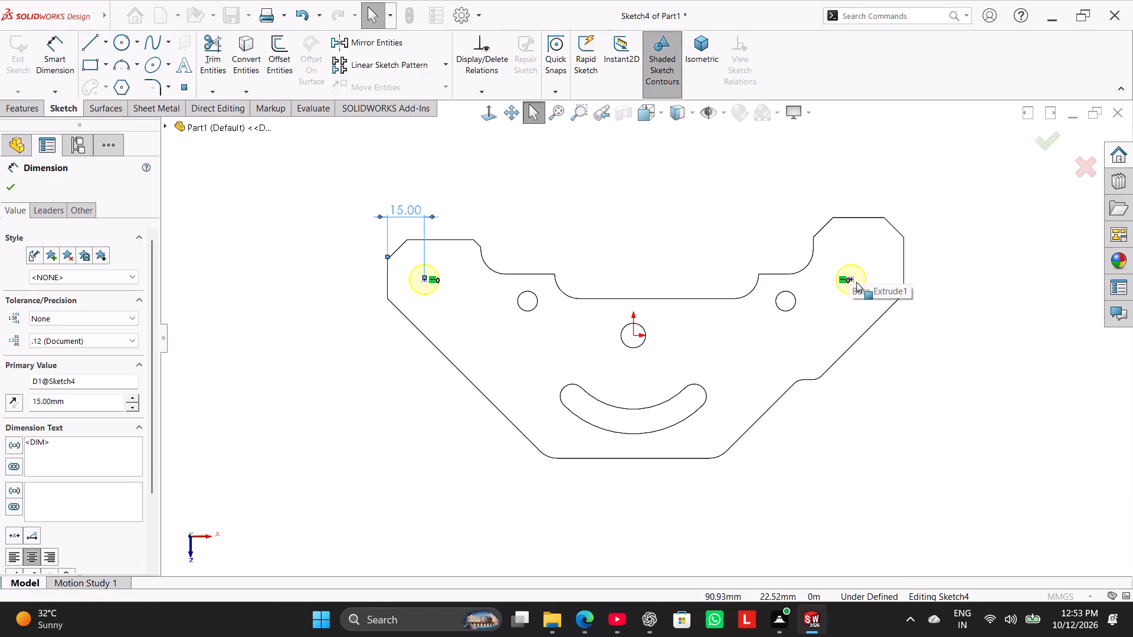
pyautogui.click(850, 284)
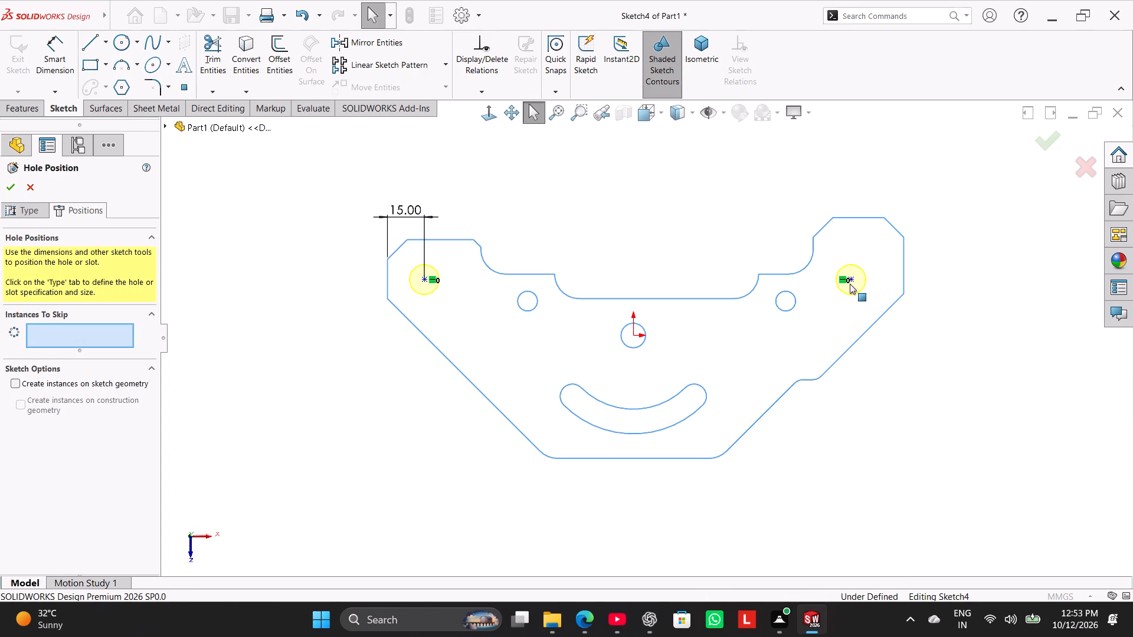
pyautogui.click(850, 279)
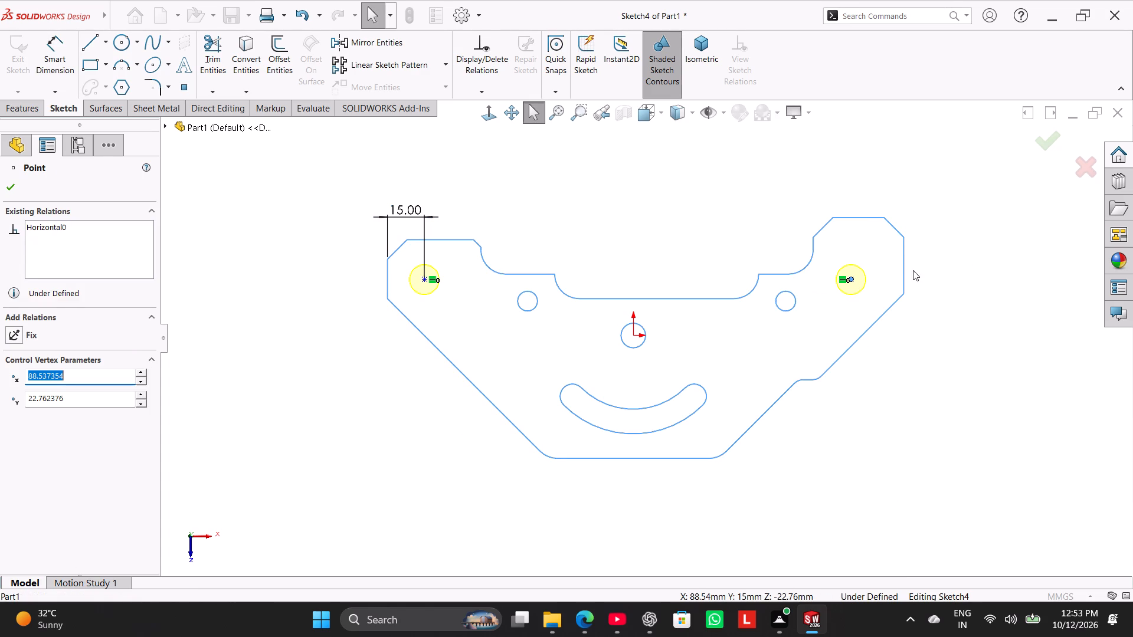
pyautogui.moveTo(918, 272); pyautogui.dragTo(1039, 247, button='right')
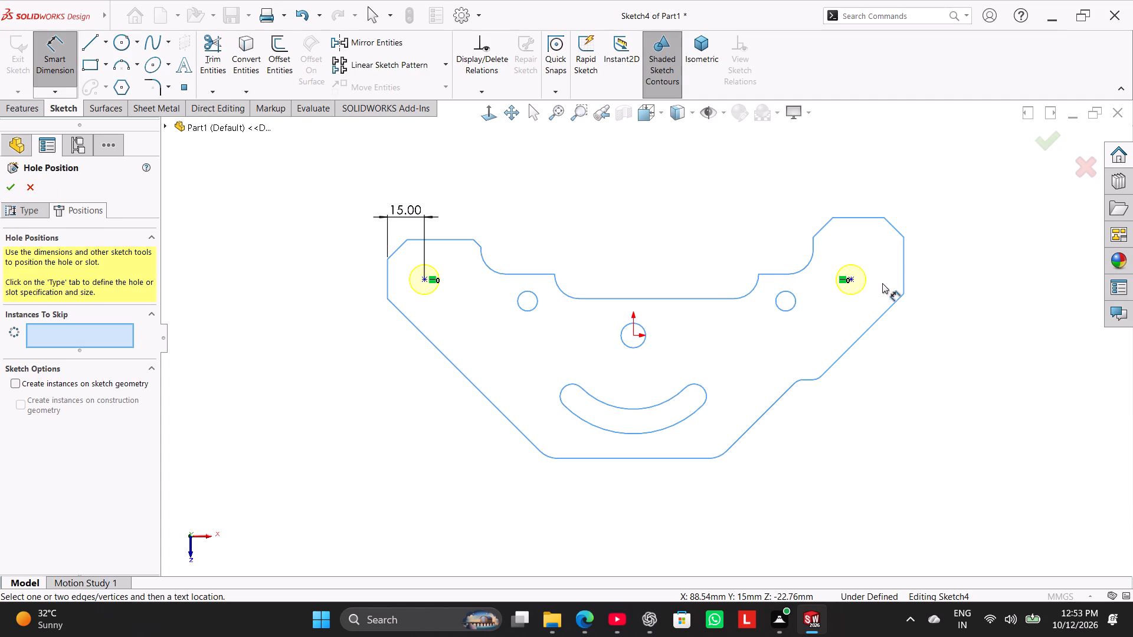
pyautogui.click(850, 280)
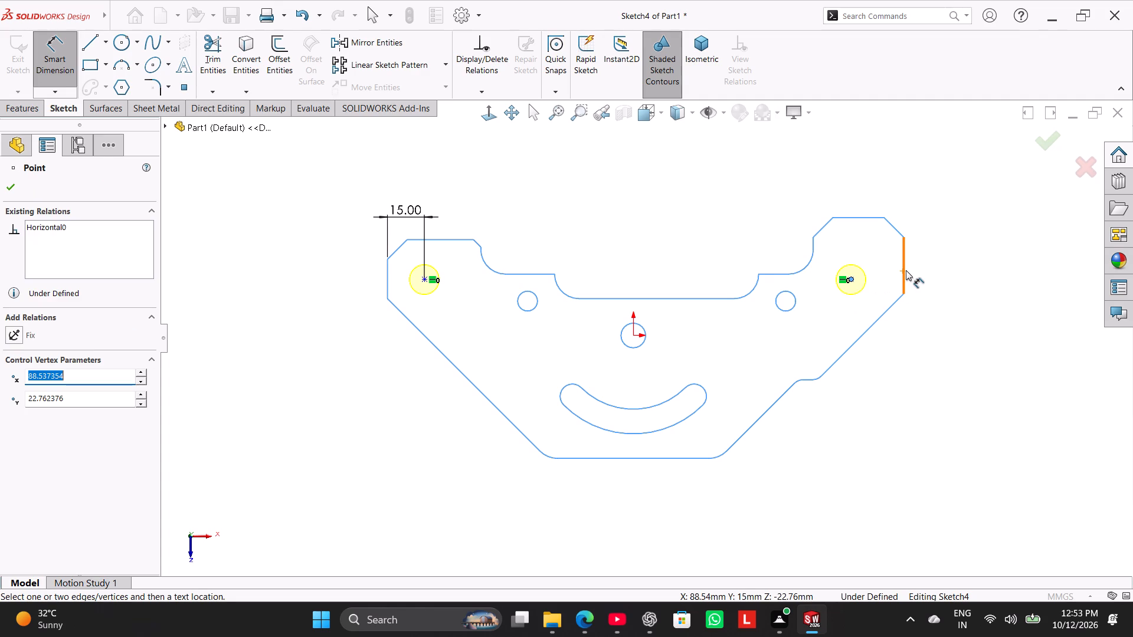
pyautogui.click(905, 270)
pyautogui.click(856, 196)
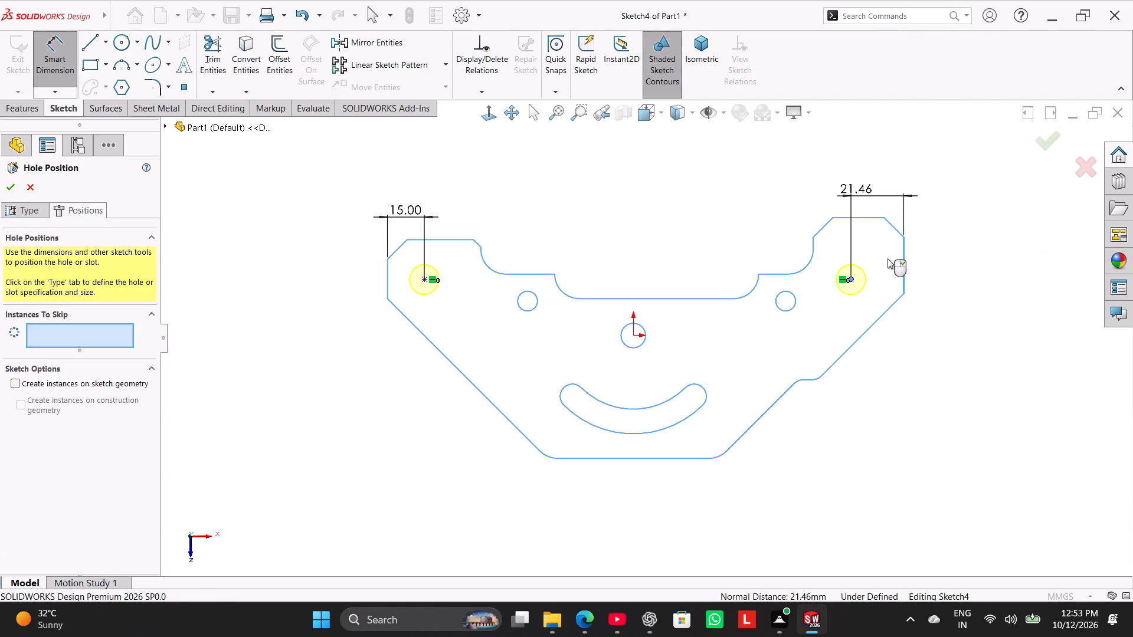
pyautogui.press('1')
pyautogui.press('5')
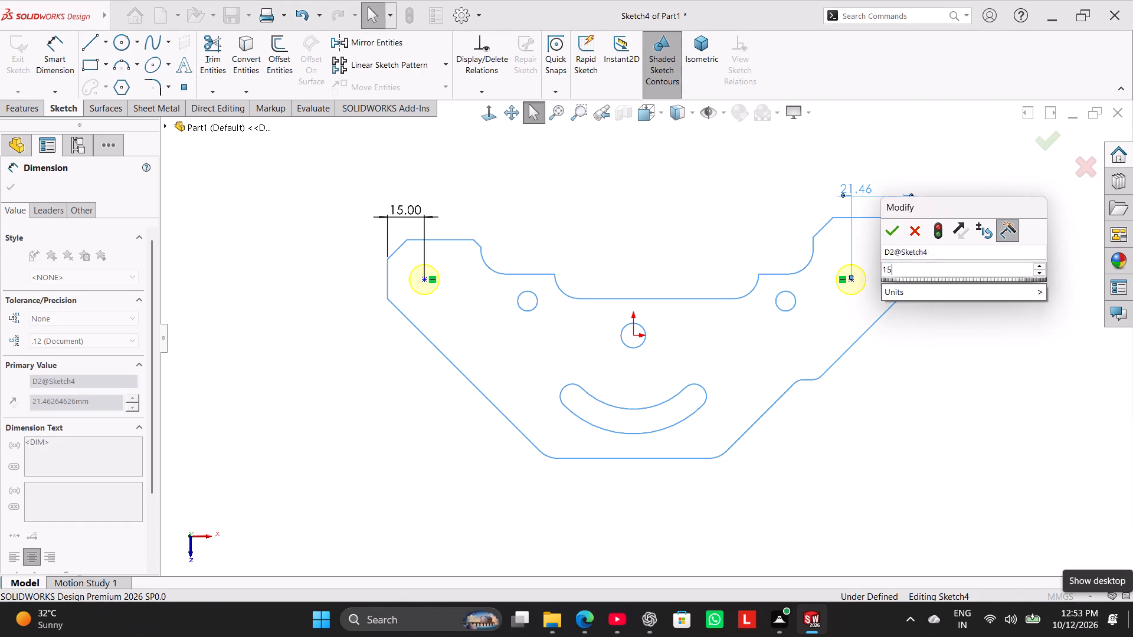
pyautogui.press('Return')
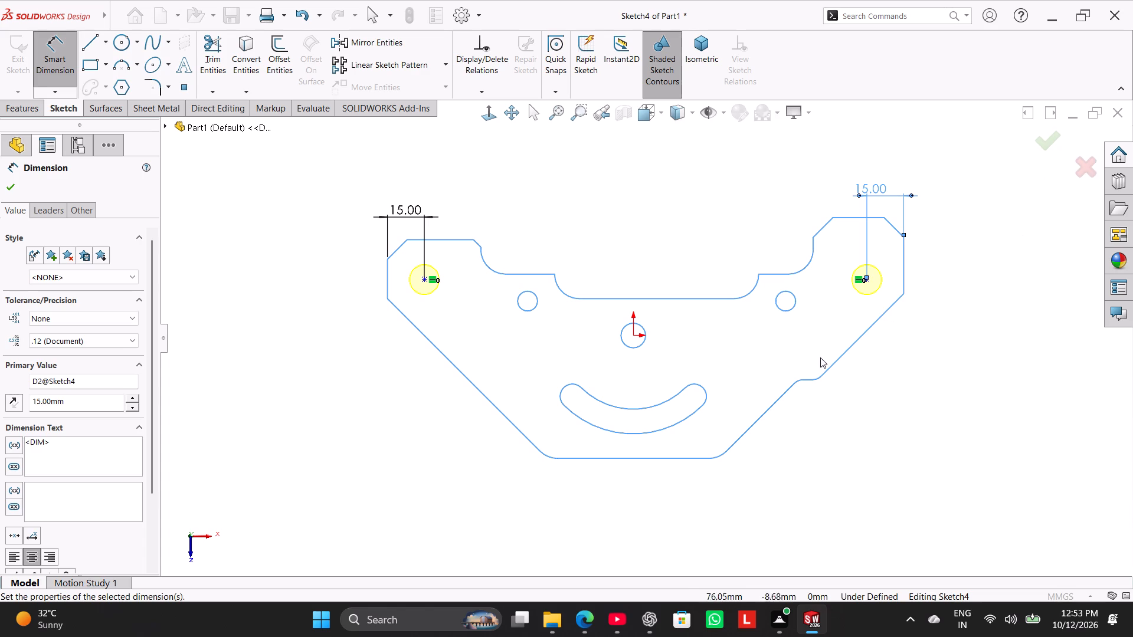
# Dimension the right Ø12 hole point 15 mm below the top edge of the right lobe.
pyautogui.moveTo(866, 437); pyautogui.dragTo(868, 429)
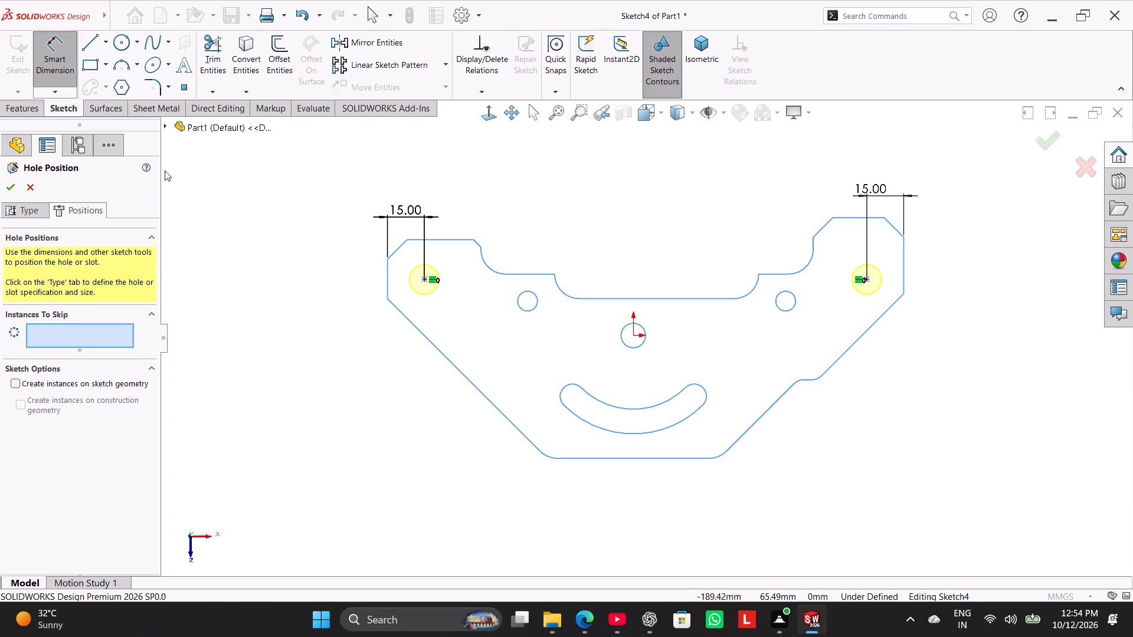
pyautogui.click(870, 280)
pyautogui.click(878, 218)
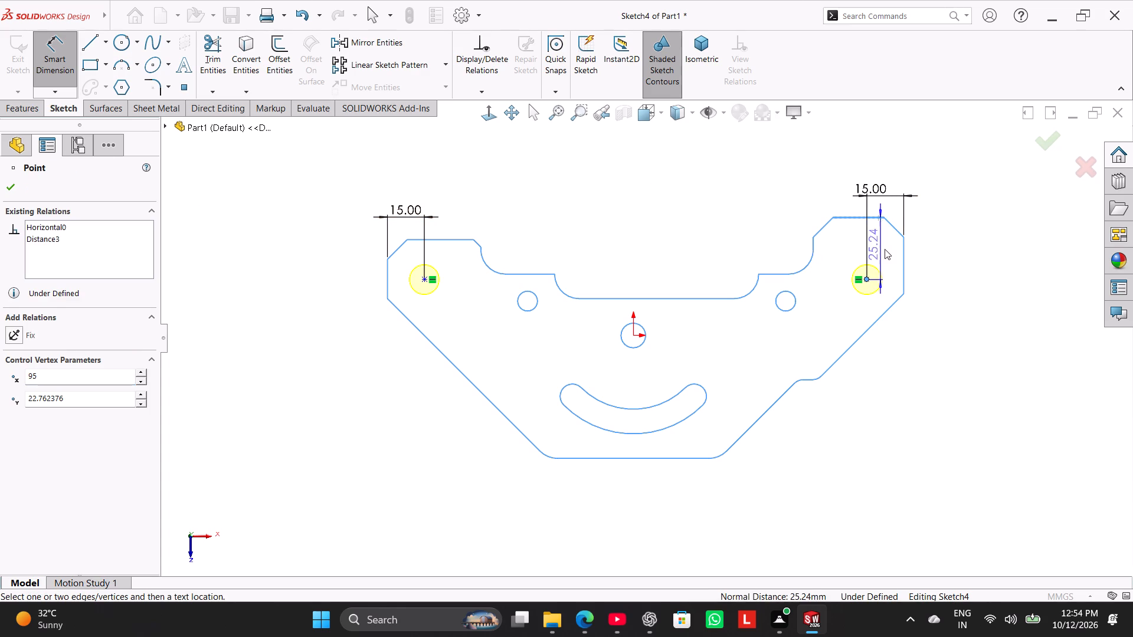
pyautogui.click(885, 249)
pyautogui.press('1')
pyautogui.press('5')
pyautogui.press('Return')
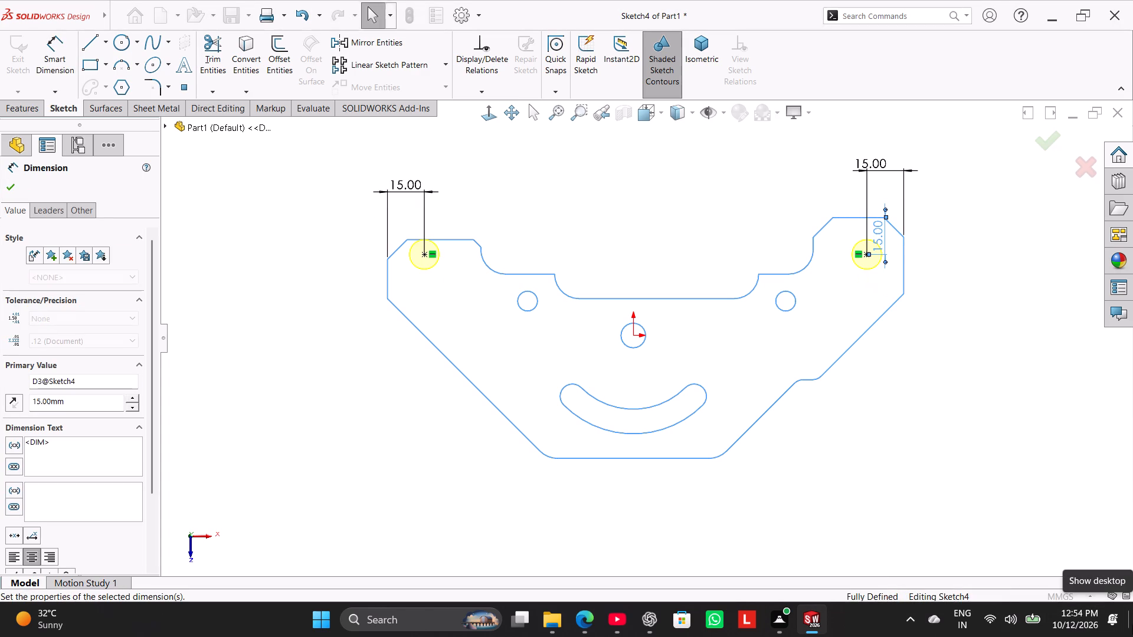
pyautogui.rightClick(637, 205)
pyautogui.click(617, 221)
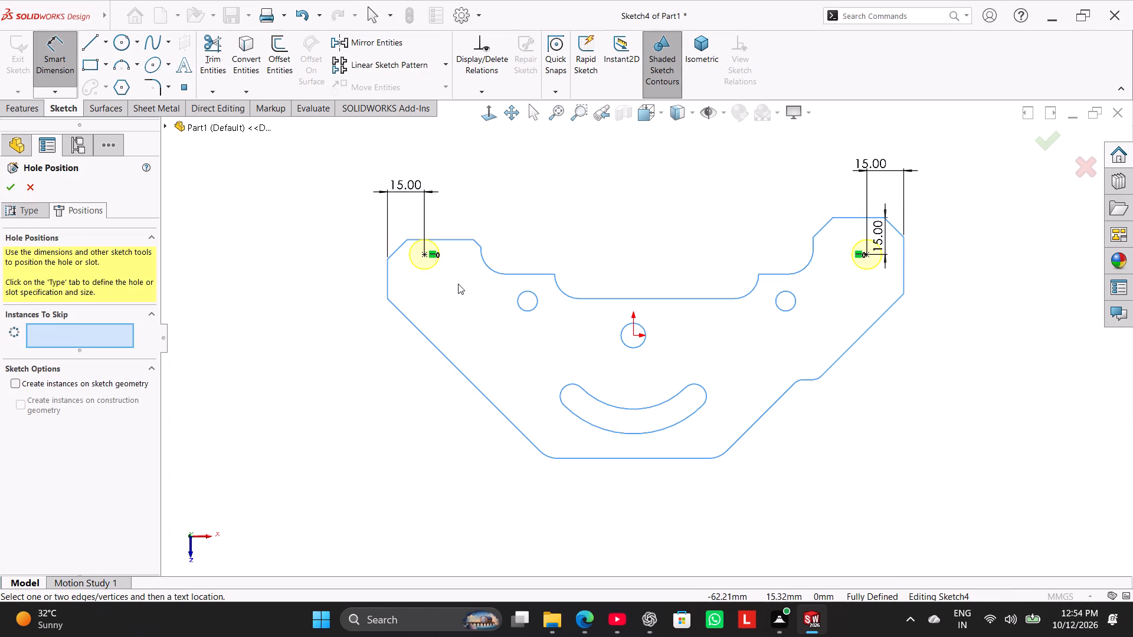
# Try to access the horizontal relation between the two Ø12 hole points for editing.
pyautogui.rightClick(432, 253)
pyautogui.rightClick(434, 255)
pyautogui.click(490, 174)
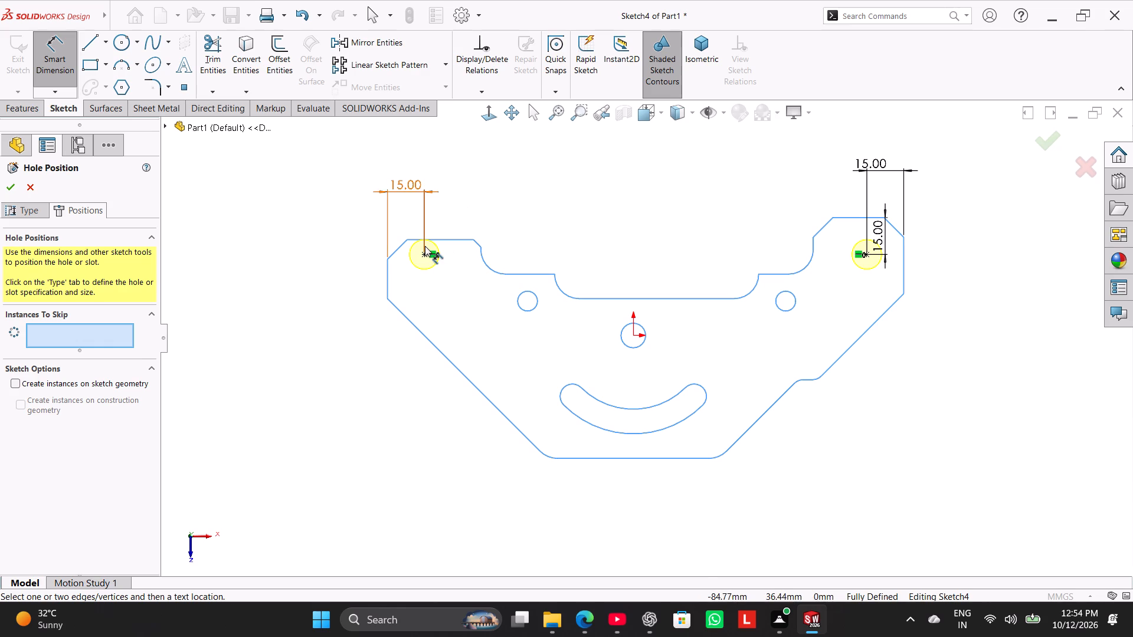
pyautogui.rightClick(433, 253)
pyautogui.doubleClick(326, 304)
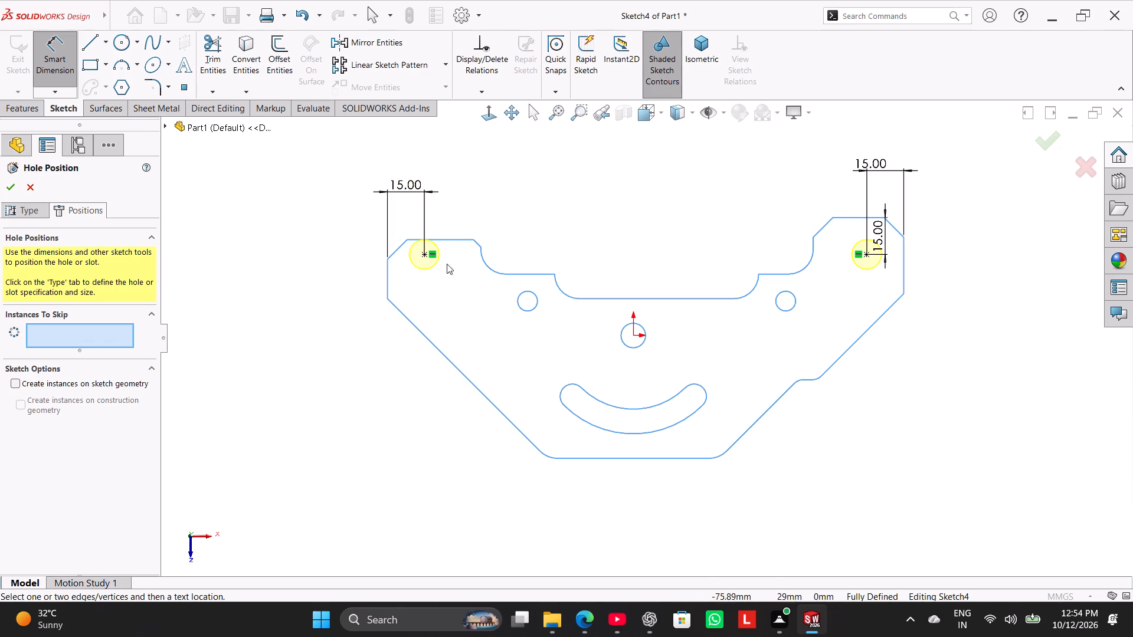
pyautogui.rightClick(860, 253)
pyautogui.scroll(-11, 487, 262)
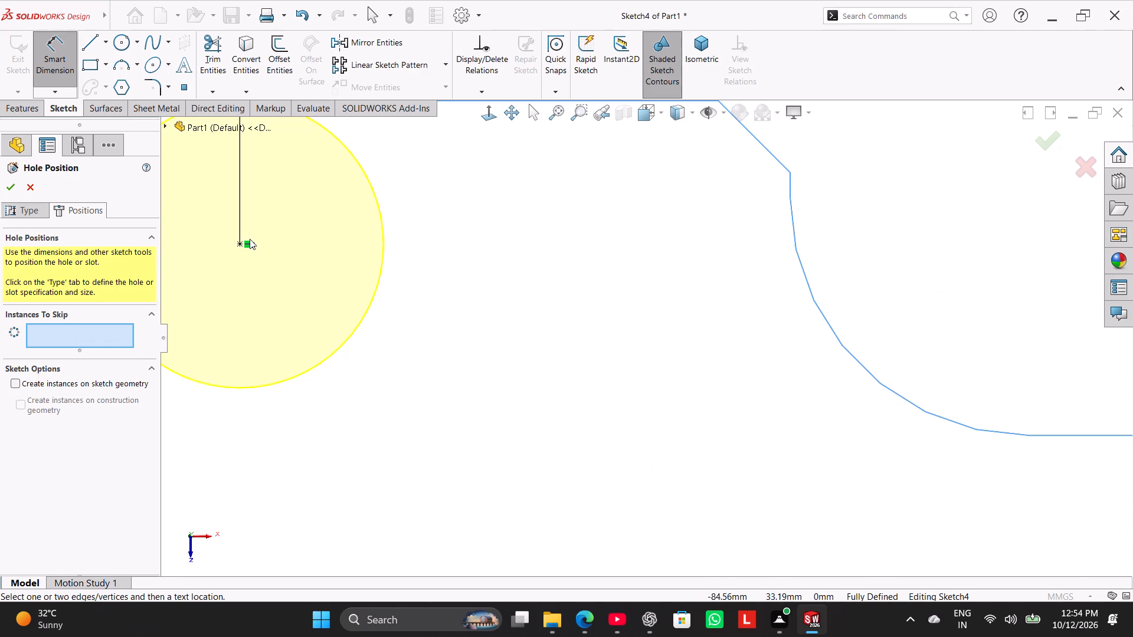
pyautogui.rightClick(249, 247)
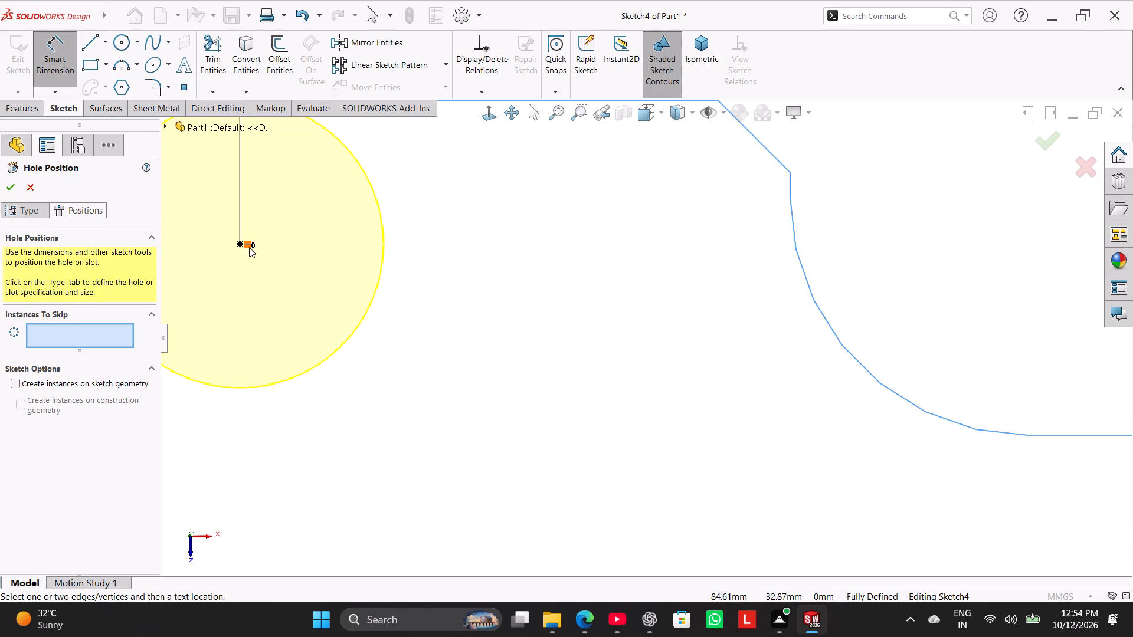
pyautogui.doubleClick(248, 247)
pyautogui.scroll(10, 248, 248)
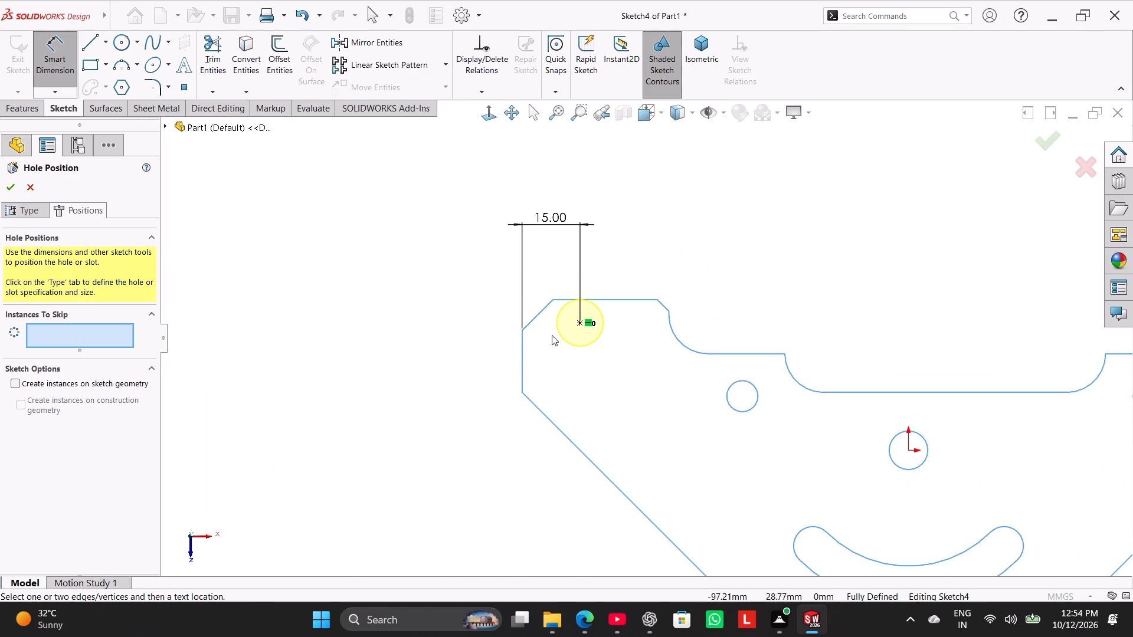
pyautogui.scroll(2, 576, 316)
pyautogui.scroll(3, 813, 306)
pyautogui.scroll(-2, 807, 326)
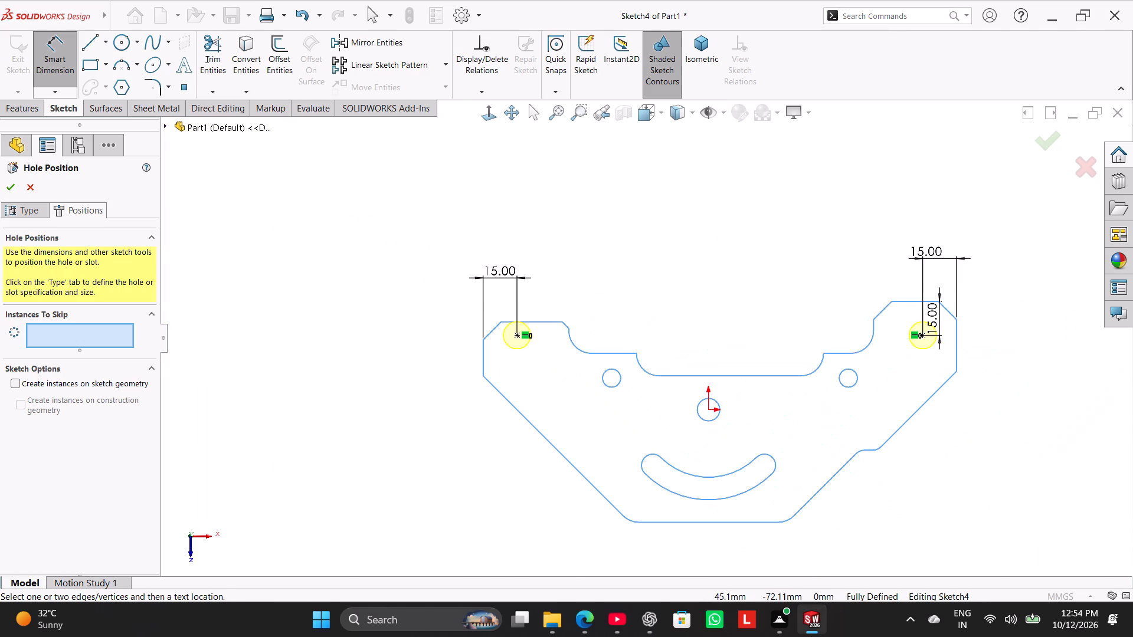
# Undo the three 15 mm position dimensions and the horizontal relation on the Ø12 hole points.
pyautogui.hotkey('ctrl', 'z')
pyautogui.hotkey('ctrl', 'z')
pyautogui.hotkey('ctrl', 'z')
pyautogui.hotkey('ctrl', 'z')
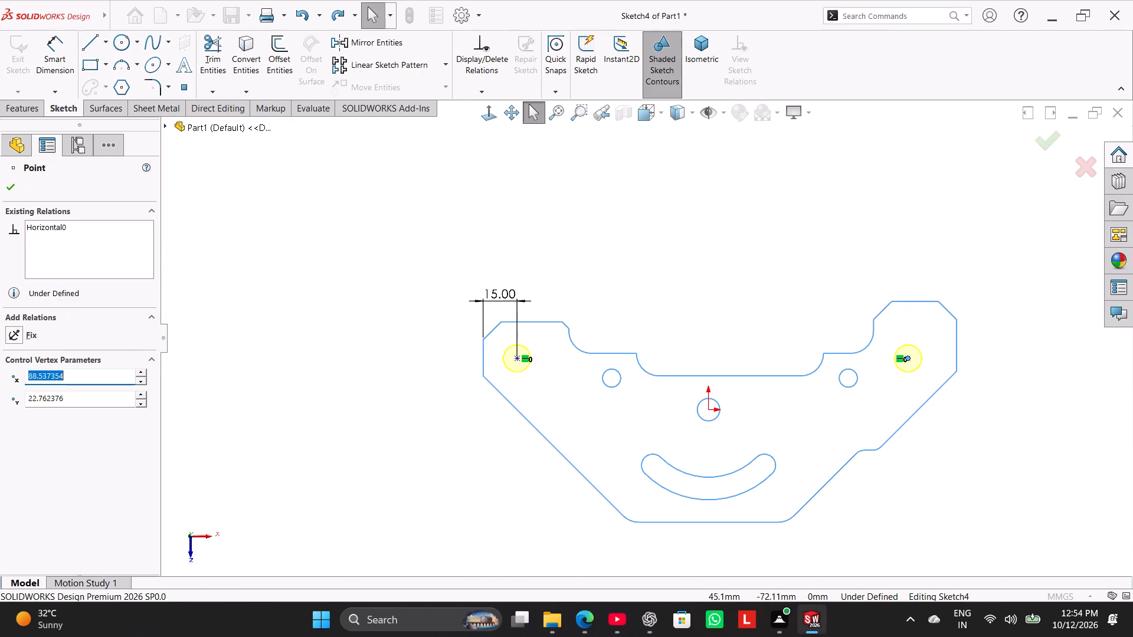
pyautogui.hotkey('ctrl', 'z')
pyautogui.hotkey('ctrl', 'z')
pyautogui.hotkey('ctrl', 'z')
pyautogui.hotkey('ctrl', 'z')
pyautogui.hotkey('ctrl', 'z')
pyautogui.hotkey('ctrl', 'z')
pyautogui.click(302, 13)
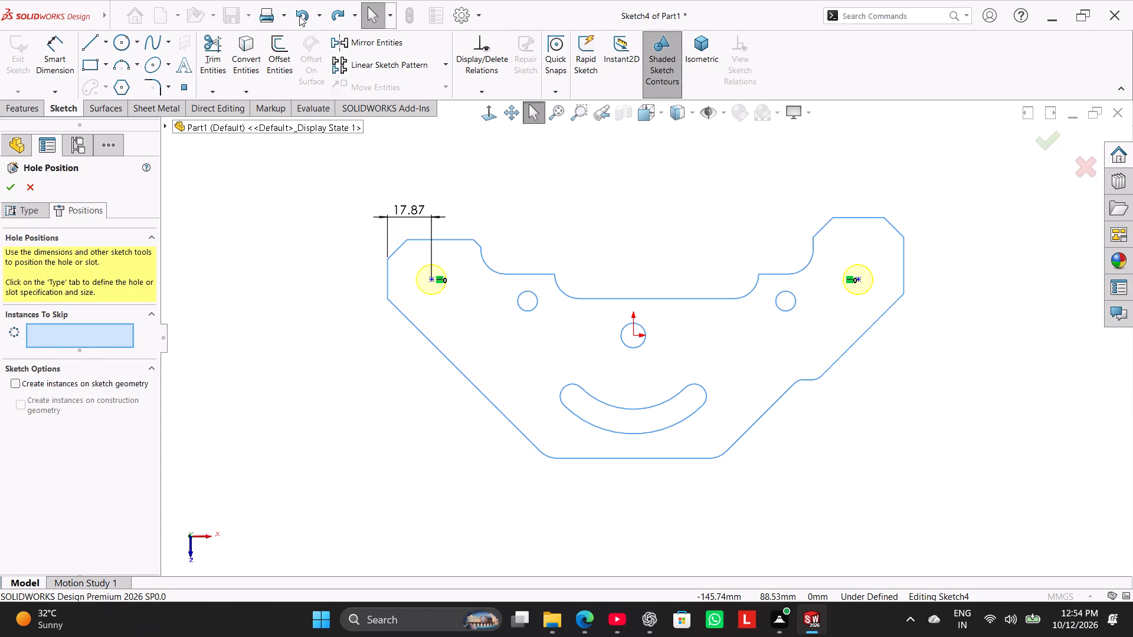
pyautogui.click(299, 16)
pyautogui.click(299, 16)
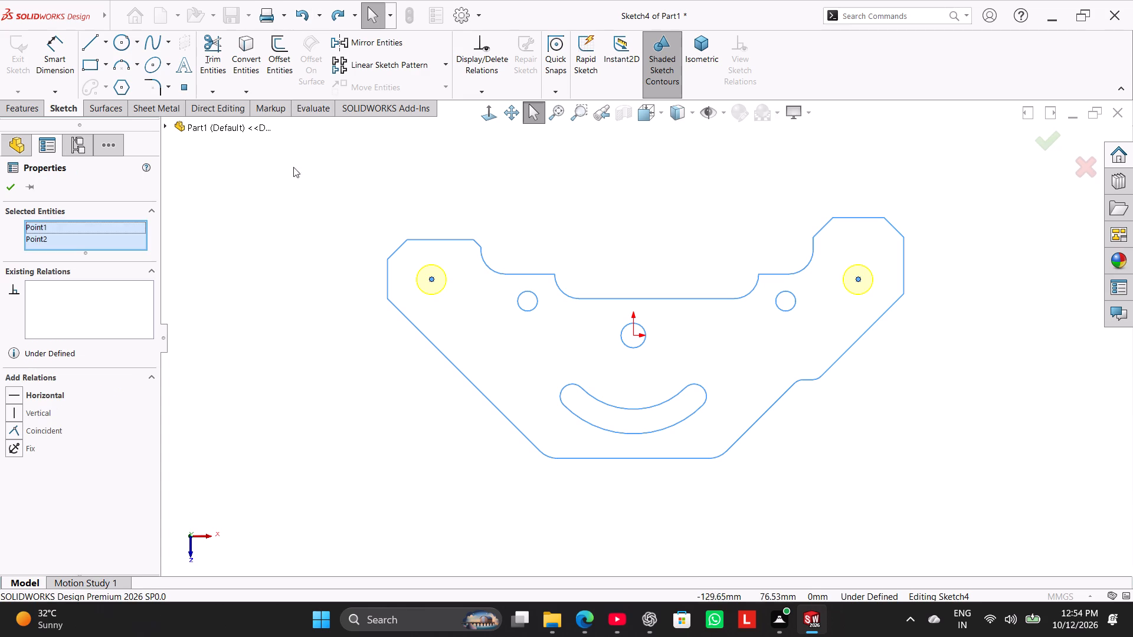
# Dimension the left Ø12 hole point 15 mm from the plate's left vertical edge.
pyautogui.click(58, 61)
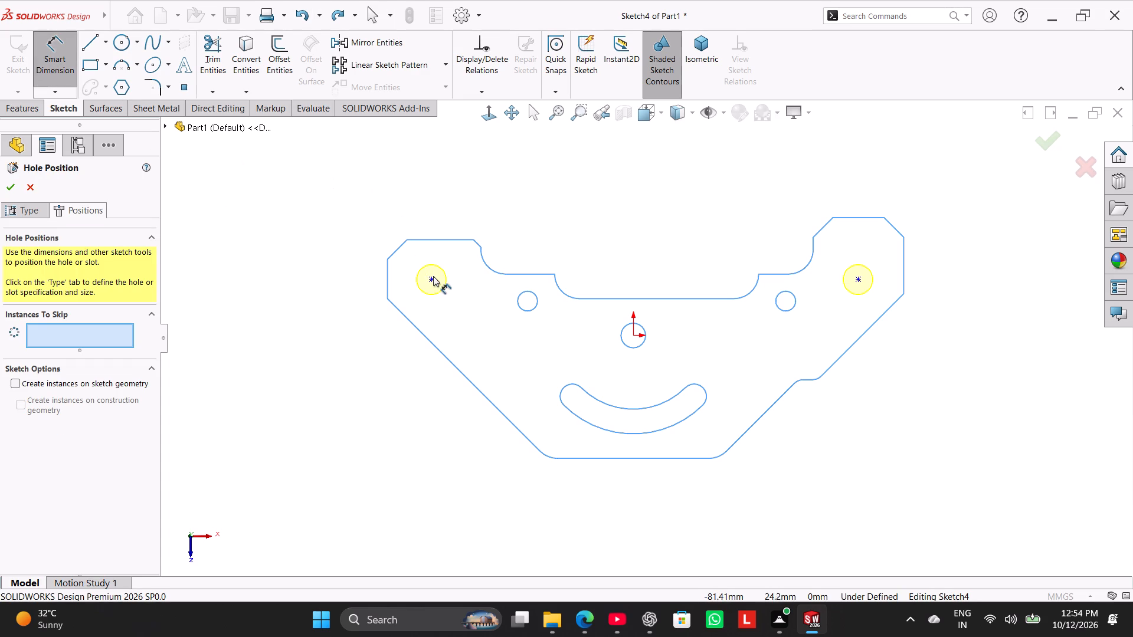
pyautogui.click(431, 276)
pyautogui.click(431, 277)
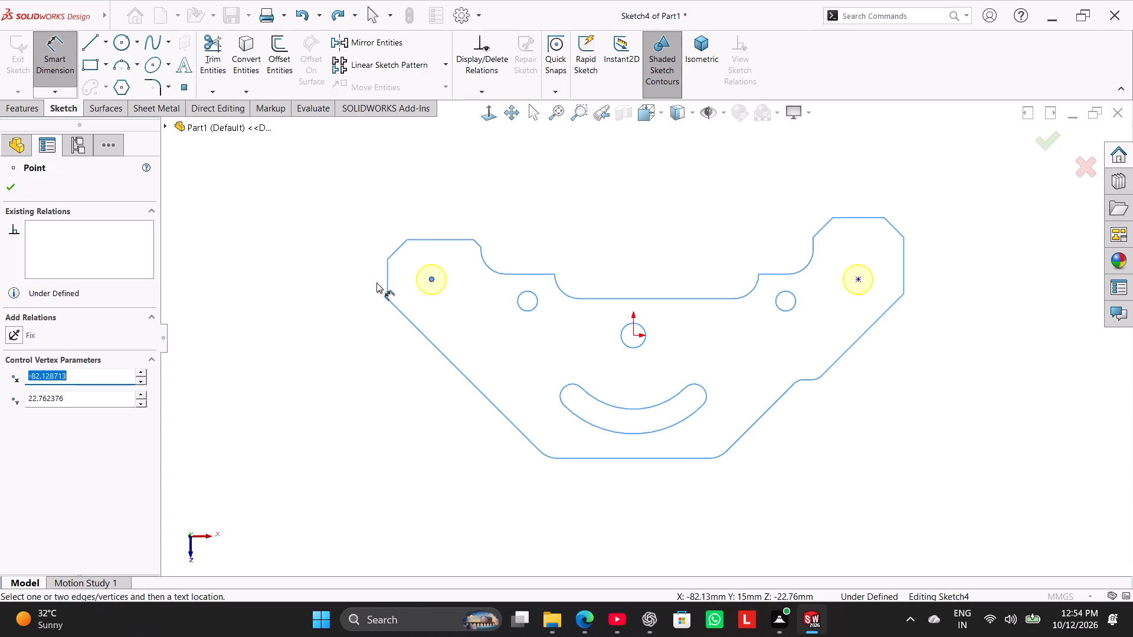
pyautogui.click(387, 281)
pyautogui.click(401, 214)
pyautogui.write('15')
pyautogui.press('Return')
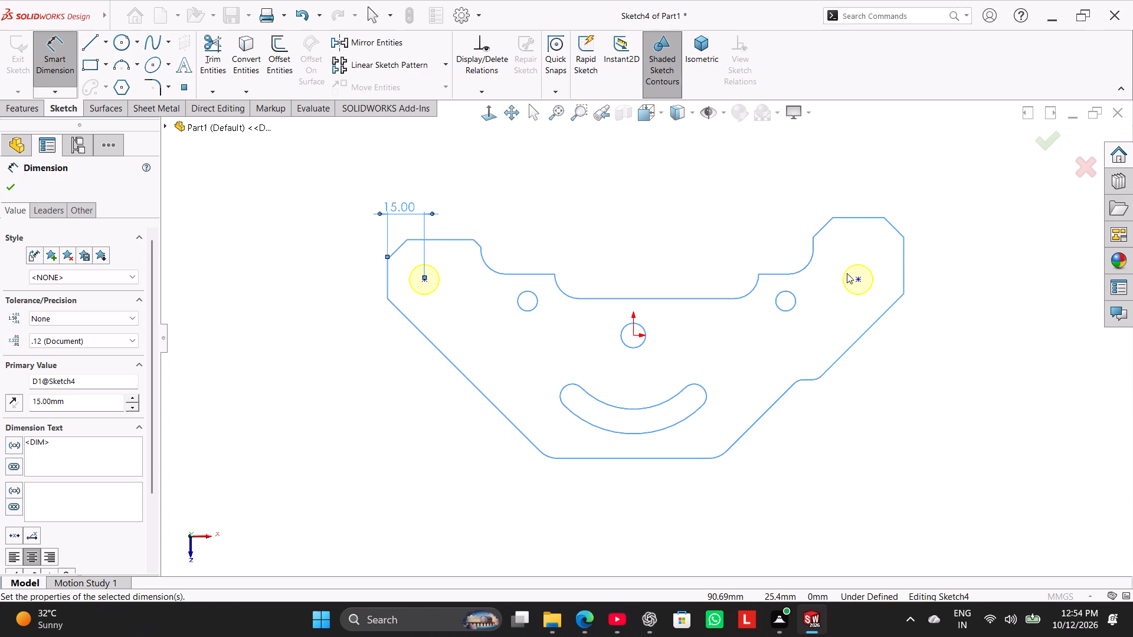
# Dimension the right Ø12 hole point 15 mm from the plate's right vertical edge.
pyautogui.moveTo(772, 221); pyautogui.dragTo(892, 170, button='right')
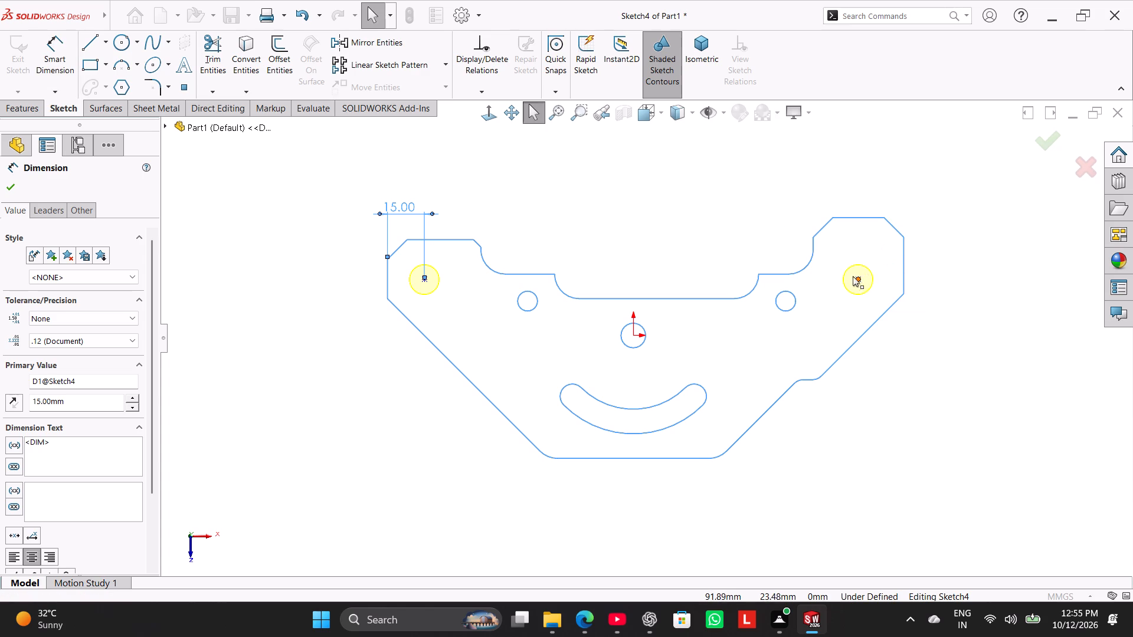
pyautogui.moveTo(643, 223); pyautogui.dragTo(863, 187, button='right')
pyautogui.click(856, 280)
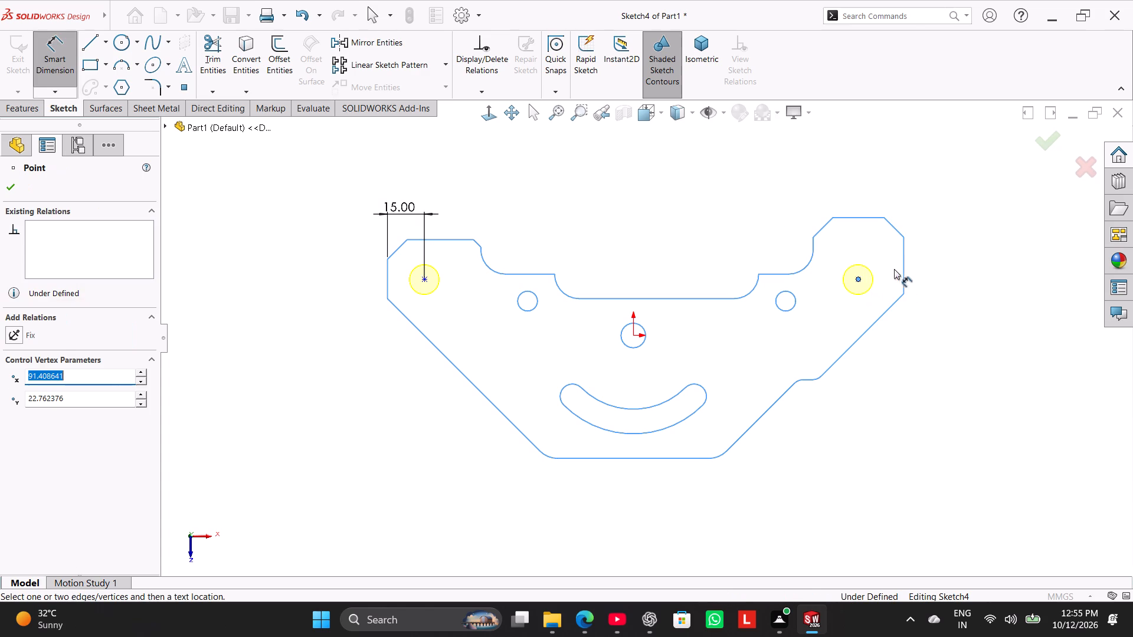
pyautogui.click(903, 267)
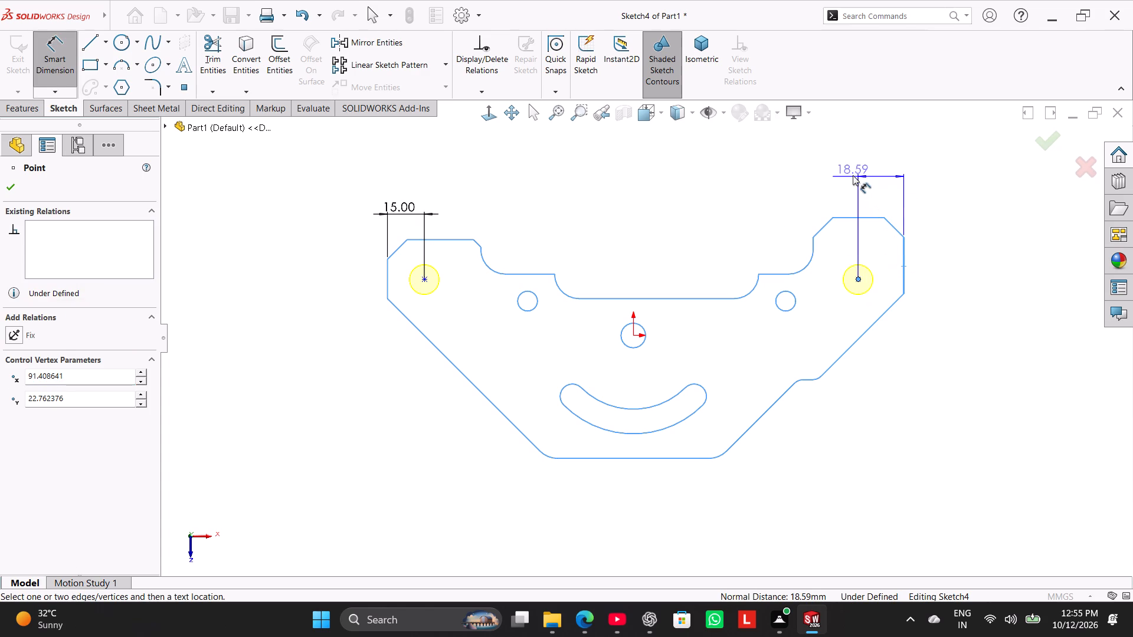
pyautogui.click(853, 175)
pyautogui.write('15')
pyautogui.press('Return')
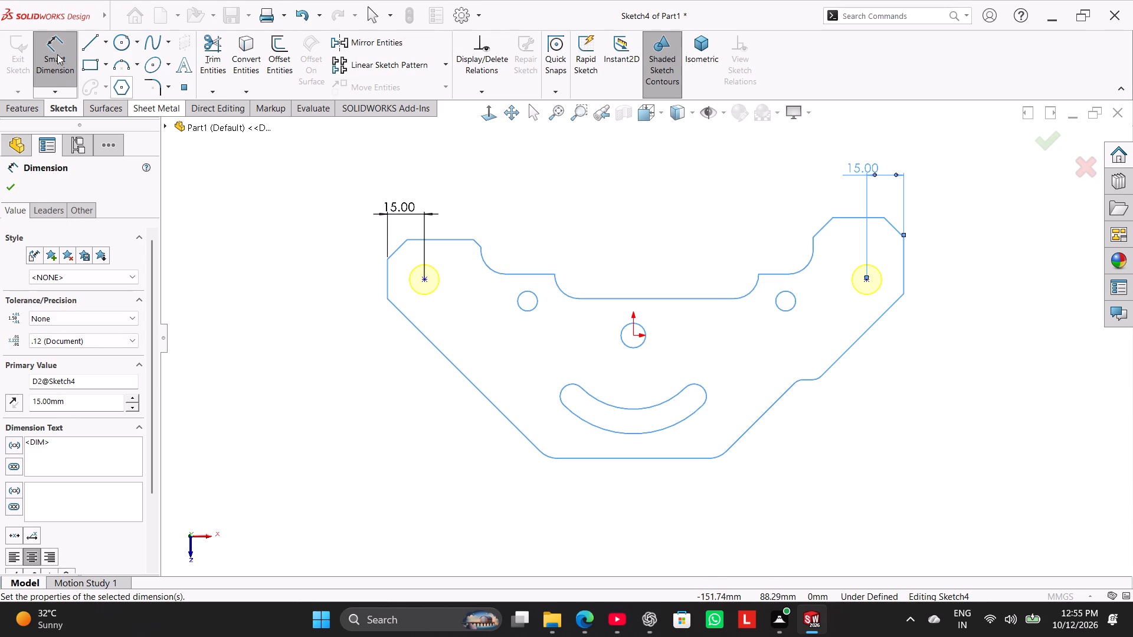
# Dimension the right Ø12 hole point 15 mm below the top edge of the right lobe.
pyautogui.click(875, 218)
pyautogui.click(866, 279)
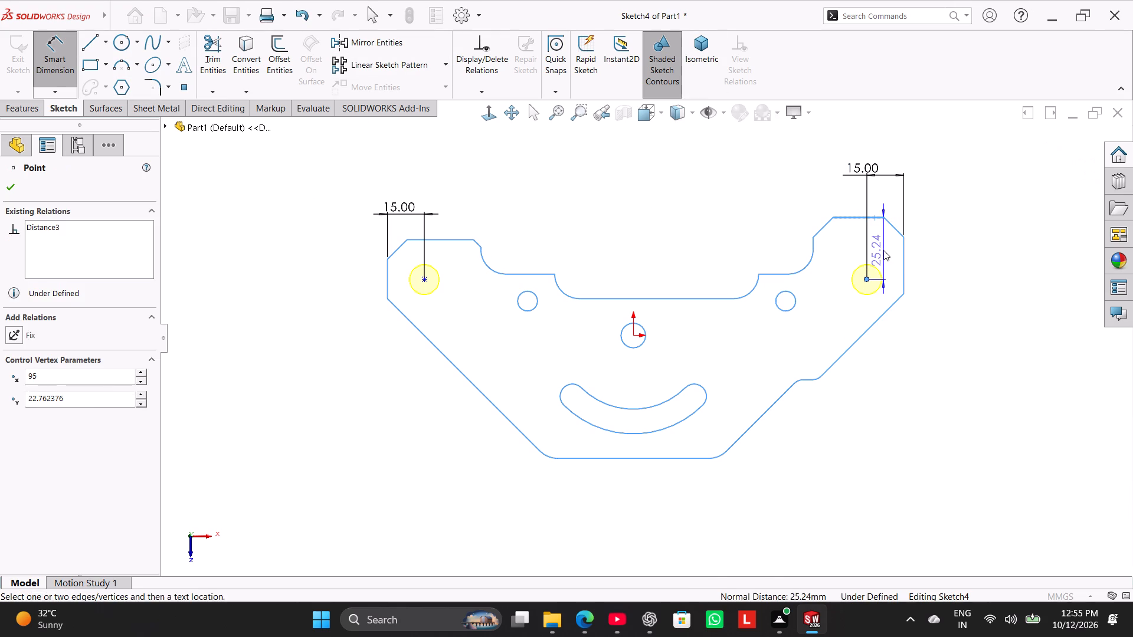
pyautogui.click(883, 250)
pyautogui.write('15')
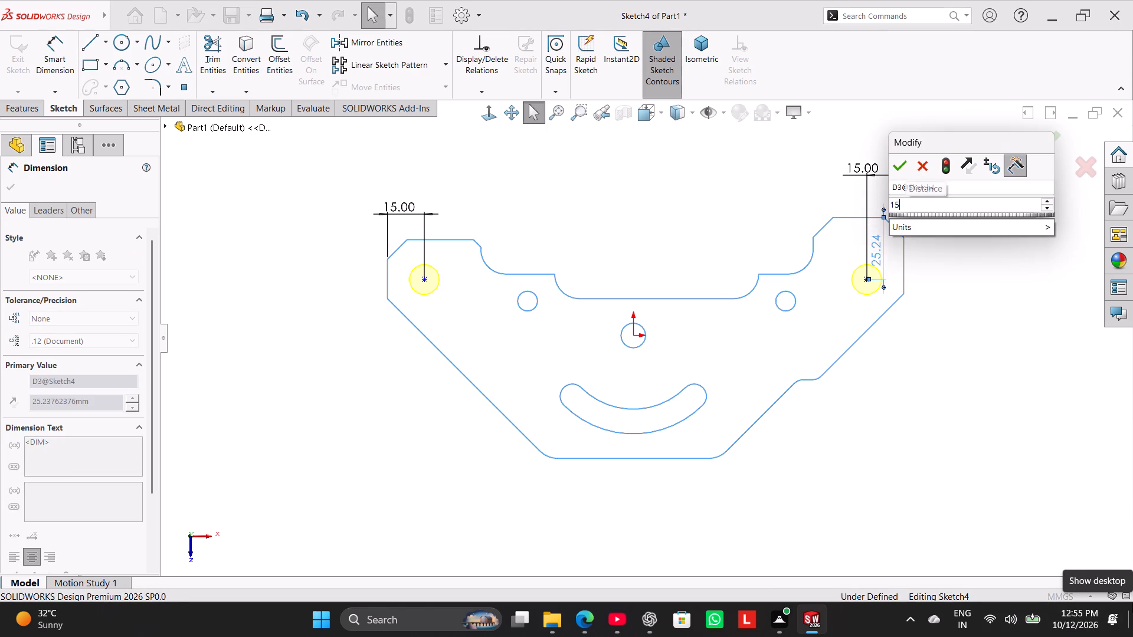
pyautogui.press('Return')
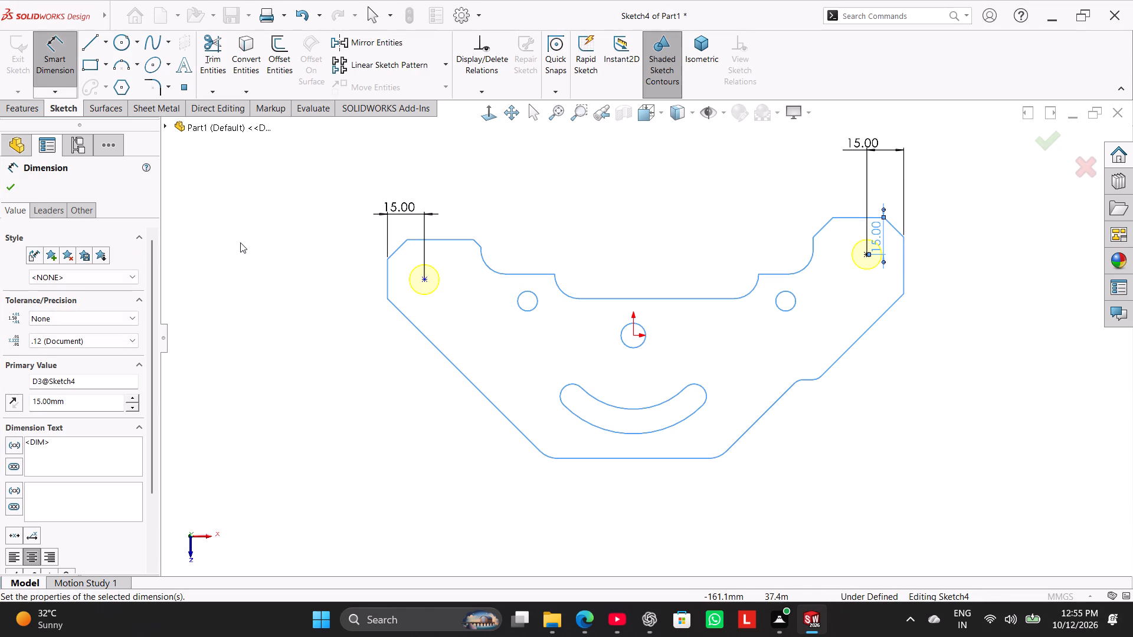
pyautogui.click(405, 443)
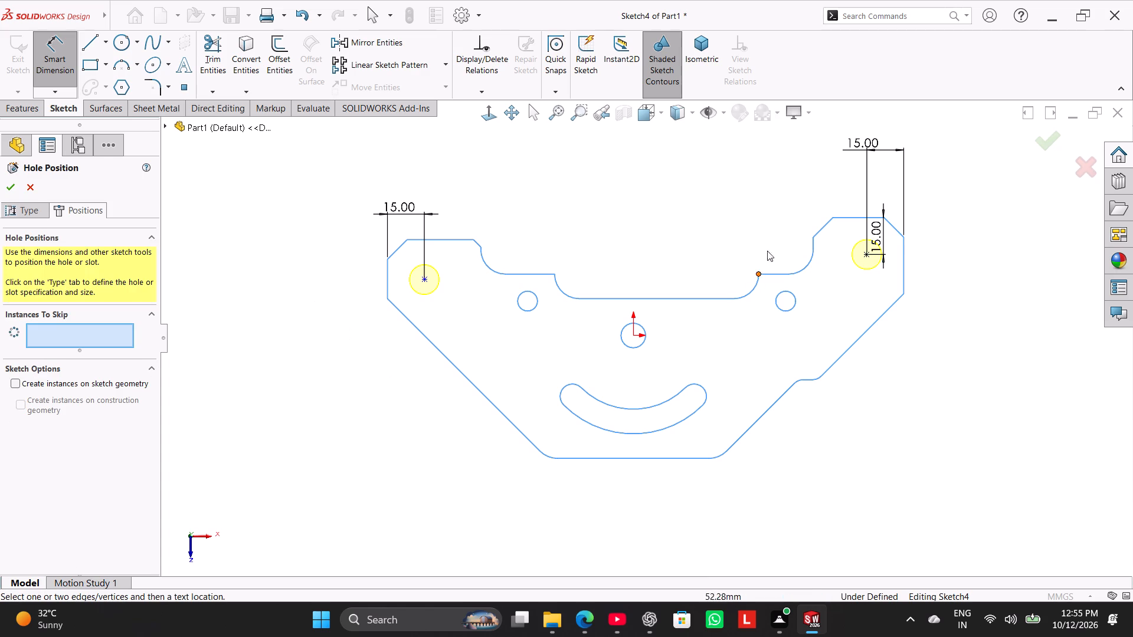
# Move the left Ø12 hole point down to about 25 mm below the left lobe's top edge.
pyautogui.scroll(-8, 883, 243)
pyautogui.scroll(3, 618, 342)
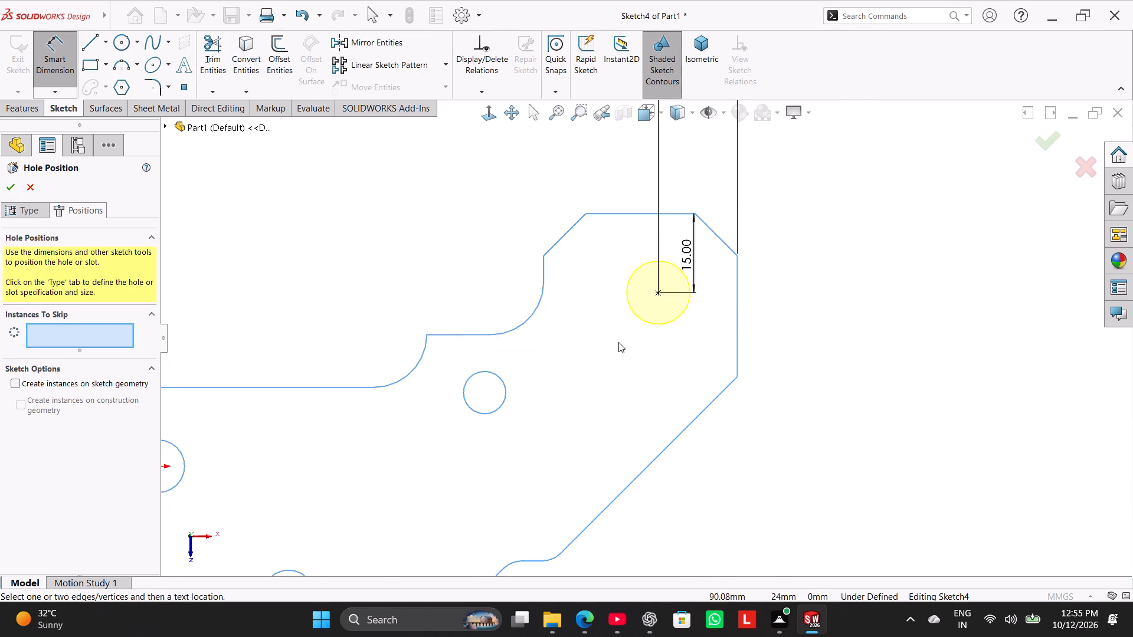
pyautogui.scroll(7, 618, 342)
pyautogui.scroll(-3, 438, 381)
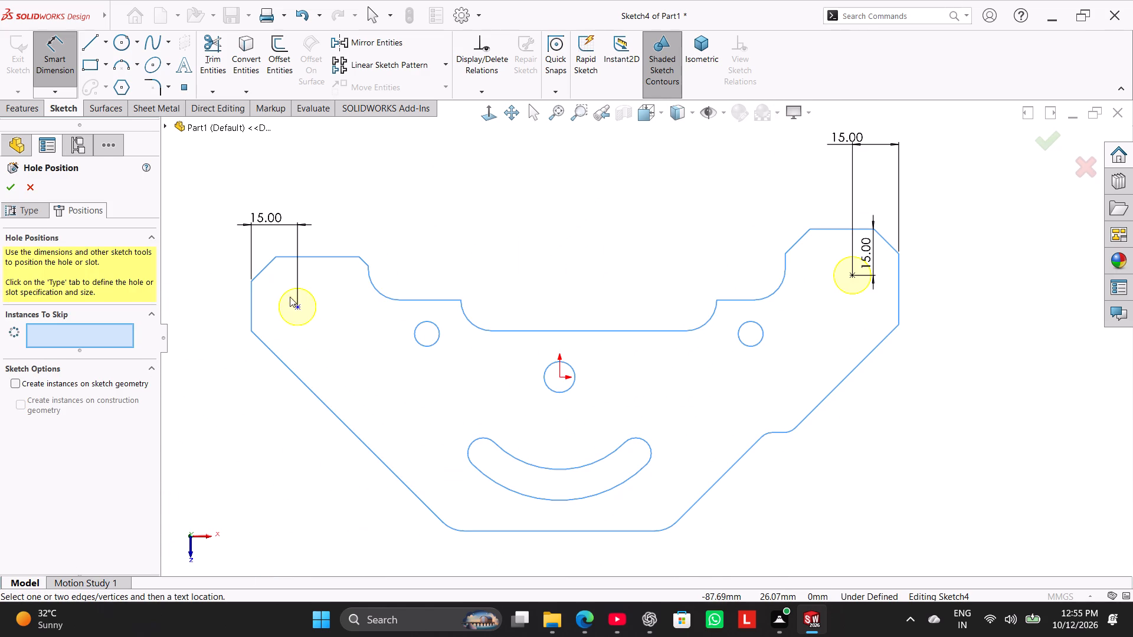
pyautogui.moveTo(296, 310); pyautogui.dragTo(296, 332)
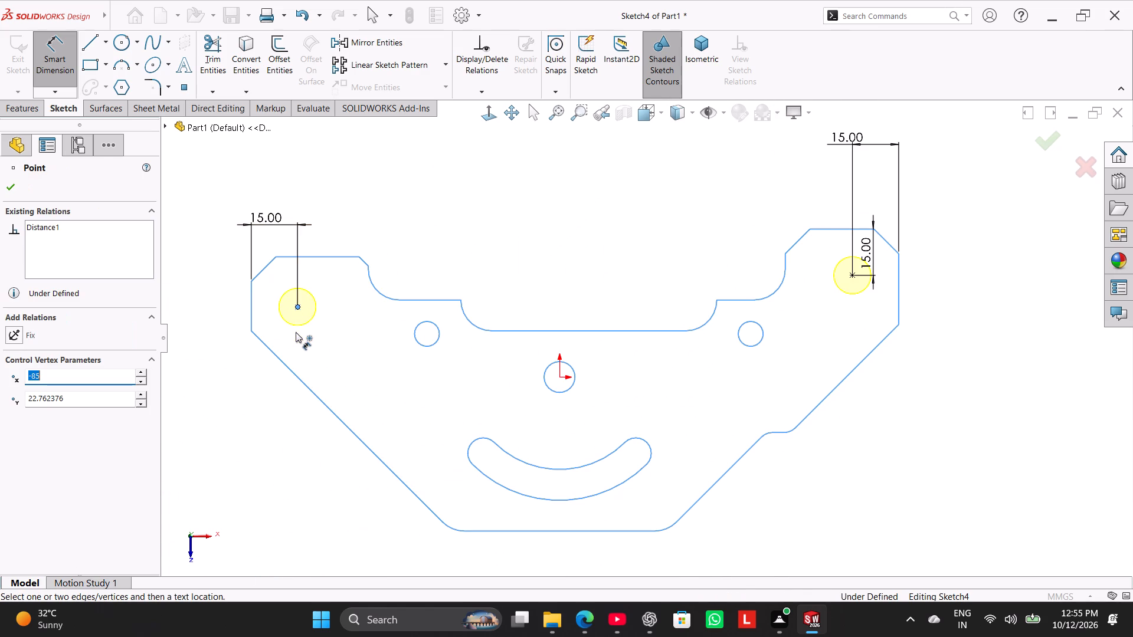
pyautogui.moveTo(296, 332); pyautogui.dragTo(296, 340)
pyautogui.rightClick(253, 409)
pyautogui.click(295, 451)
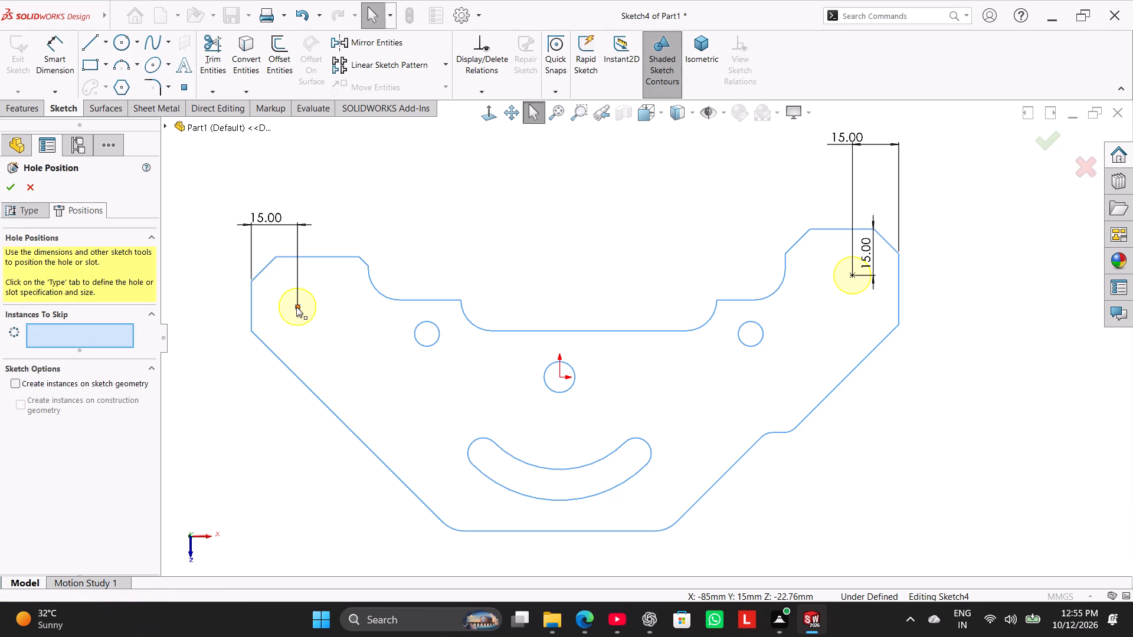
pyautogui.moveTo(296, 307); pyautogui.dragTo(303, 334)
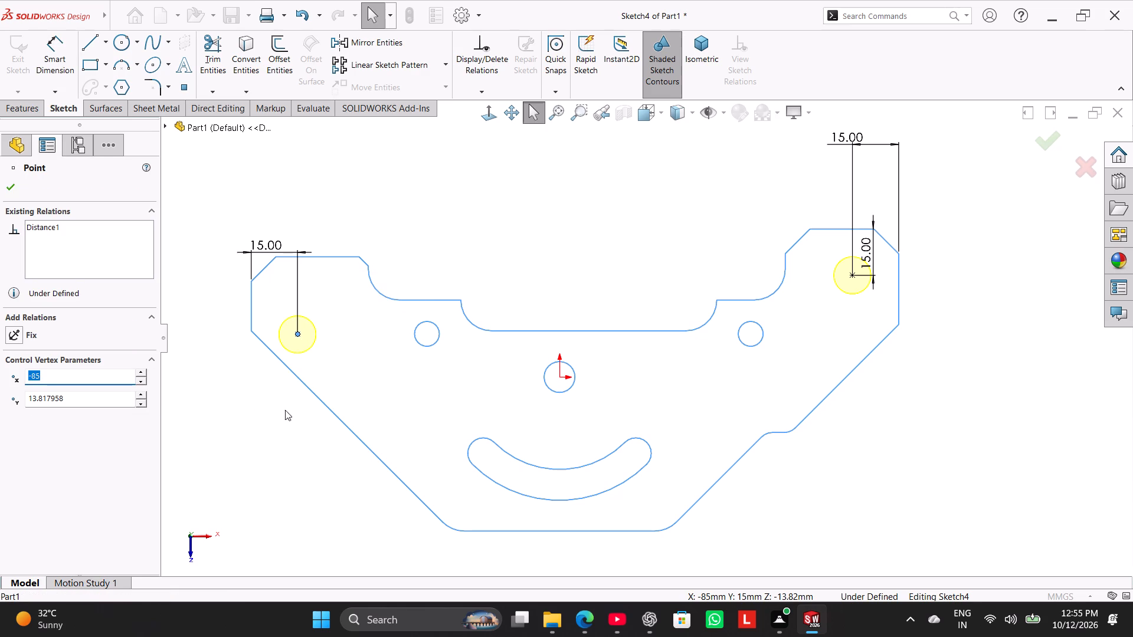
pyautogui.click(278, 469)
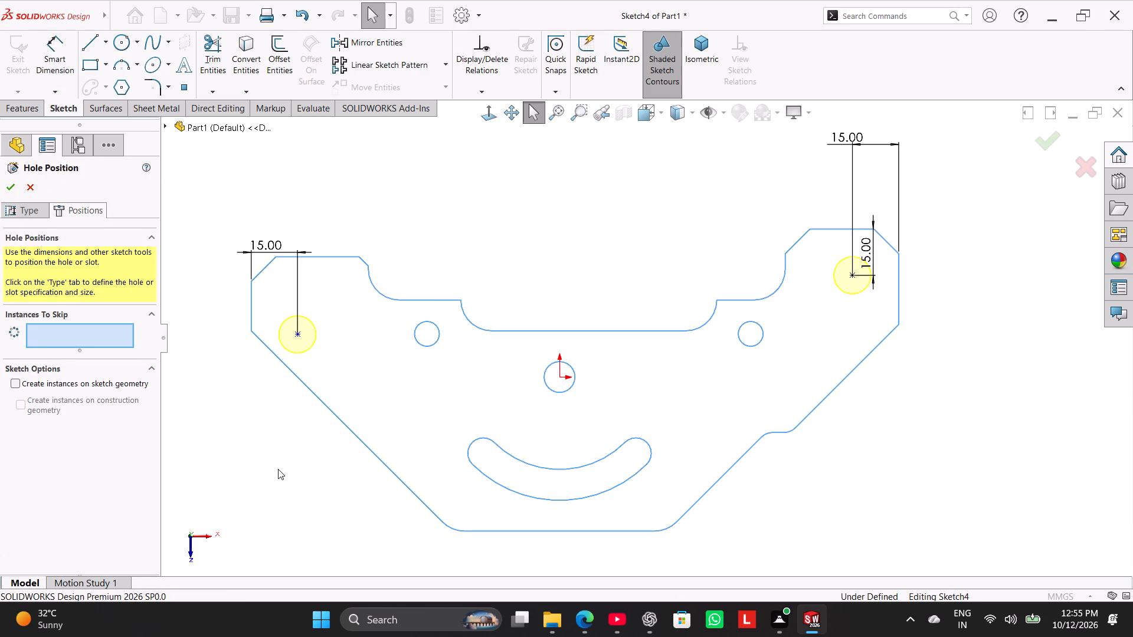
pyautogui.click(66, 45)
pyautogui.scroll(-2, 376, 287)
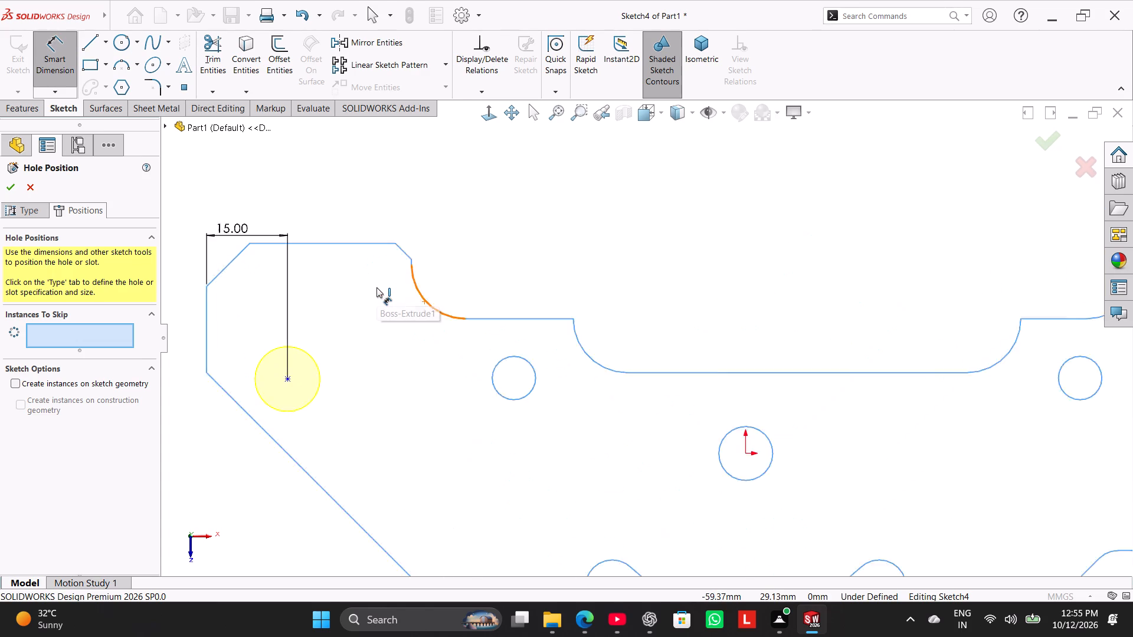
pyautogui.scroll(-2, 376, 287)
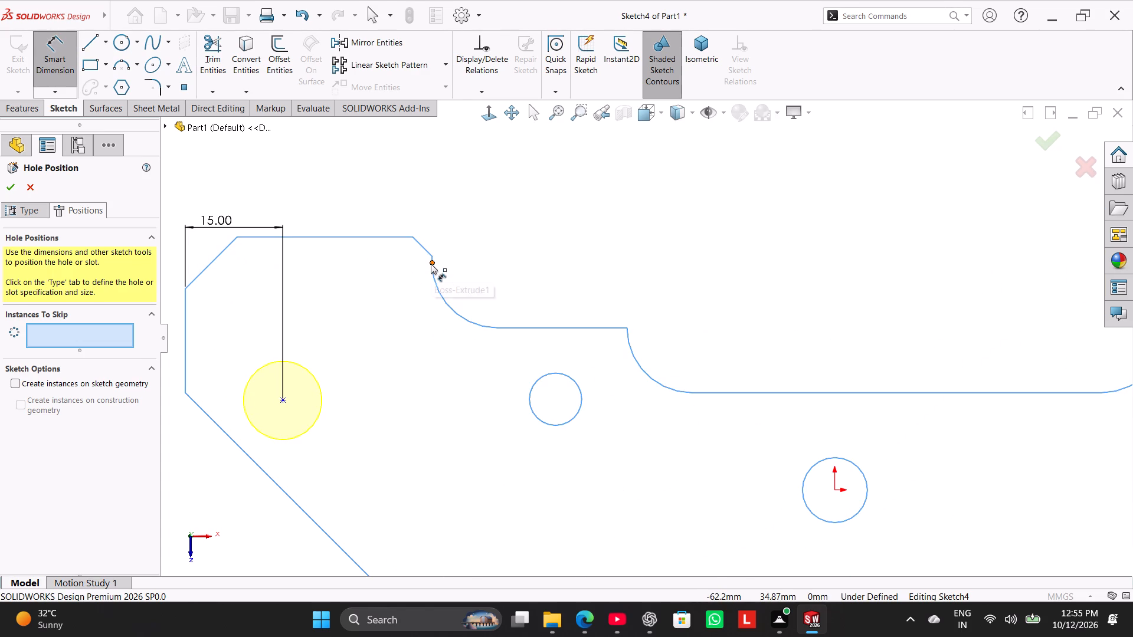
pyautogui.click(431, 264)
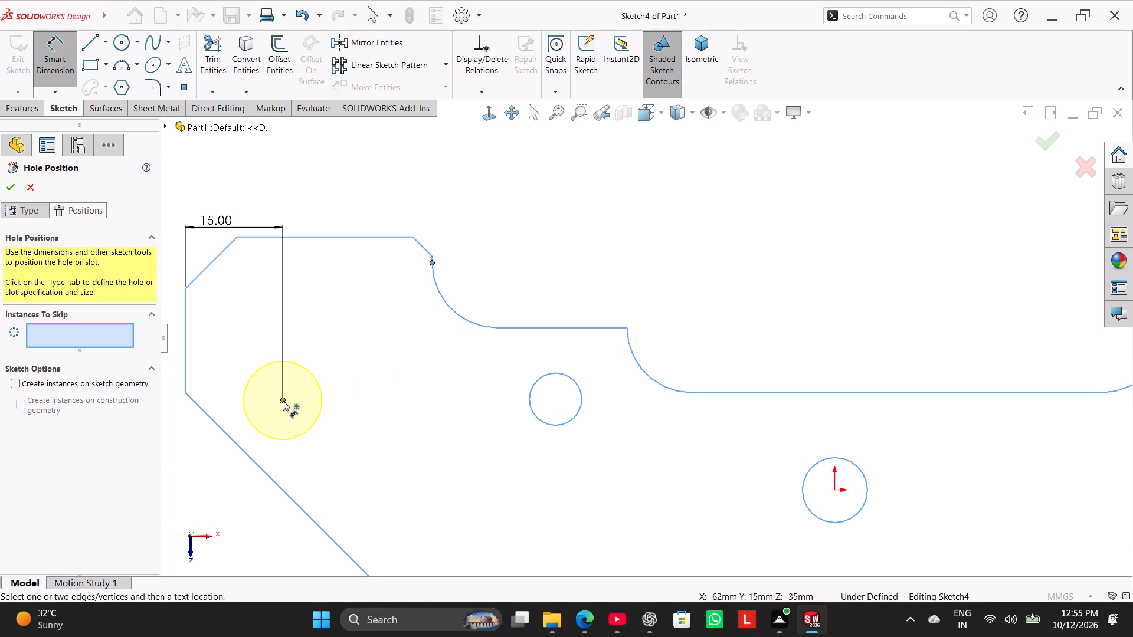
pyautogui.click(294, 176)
# Dimension the left Ø12 hole point 24 mm (15+9) below the top edge of the left lobe.
pyautogui.click(70, 72)
pyautogui.click(53, 60)
pyautogui.scroll(3, 811, 290)
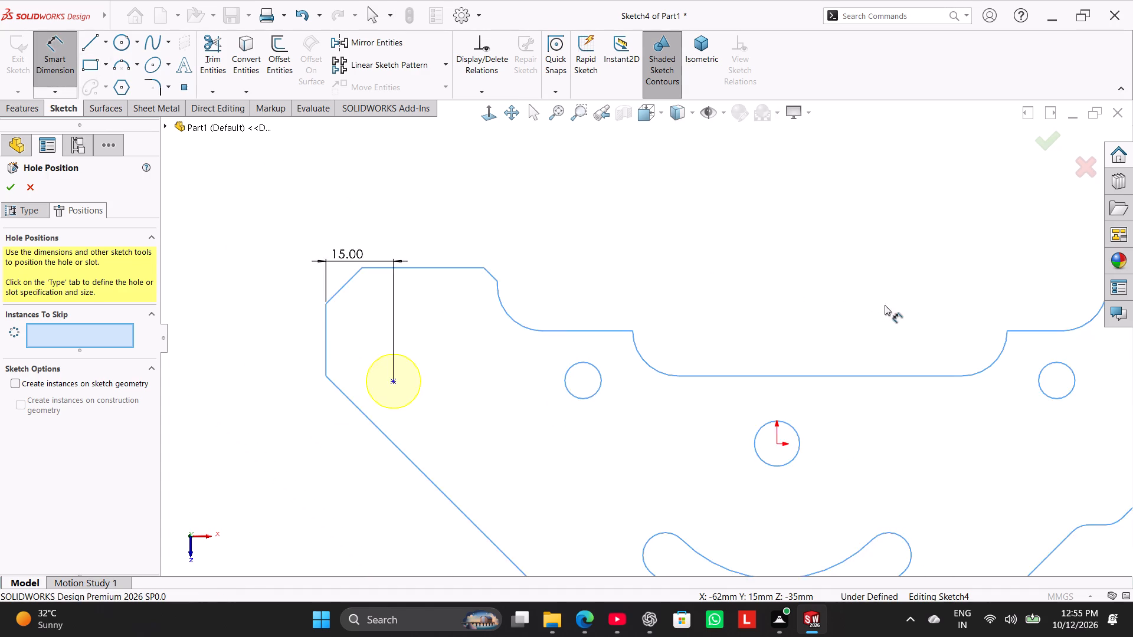
pyautogui.scroll(3, 885, 305)
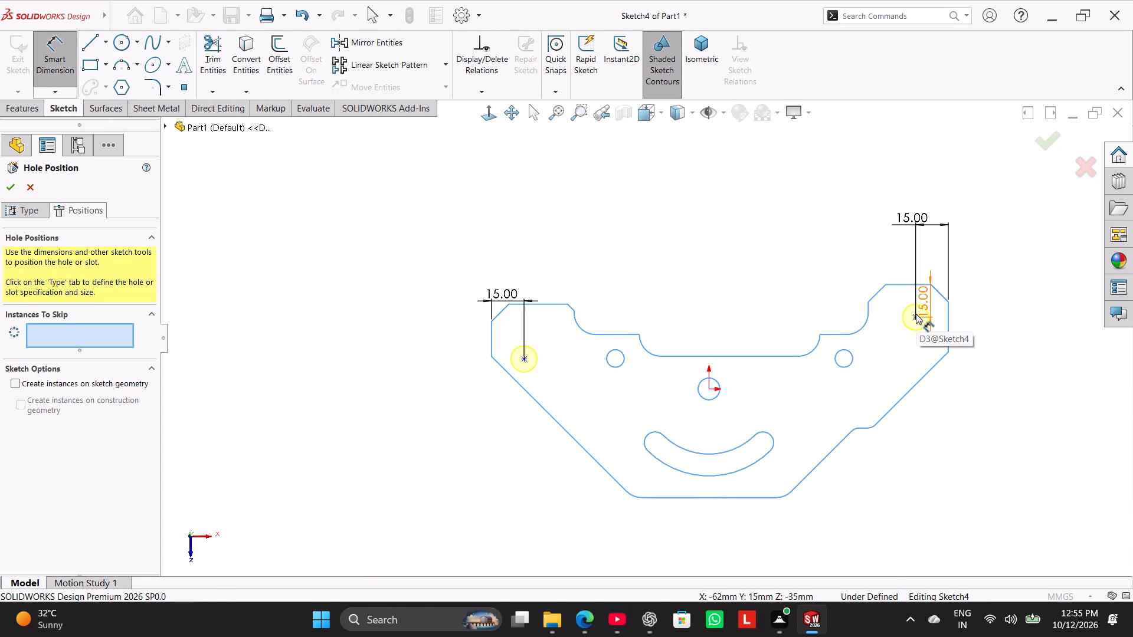
pyautogui.click(544, 304)
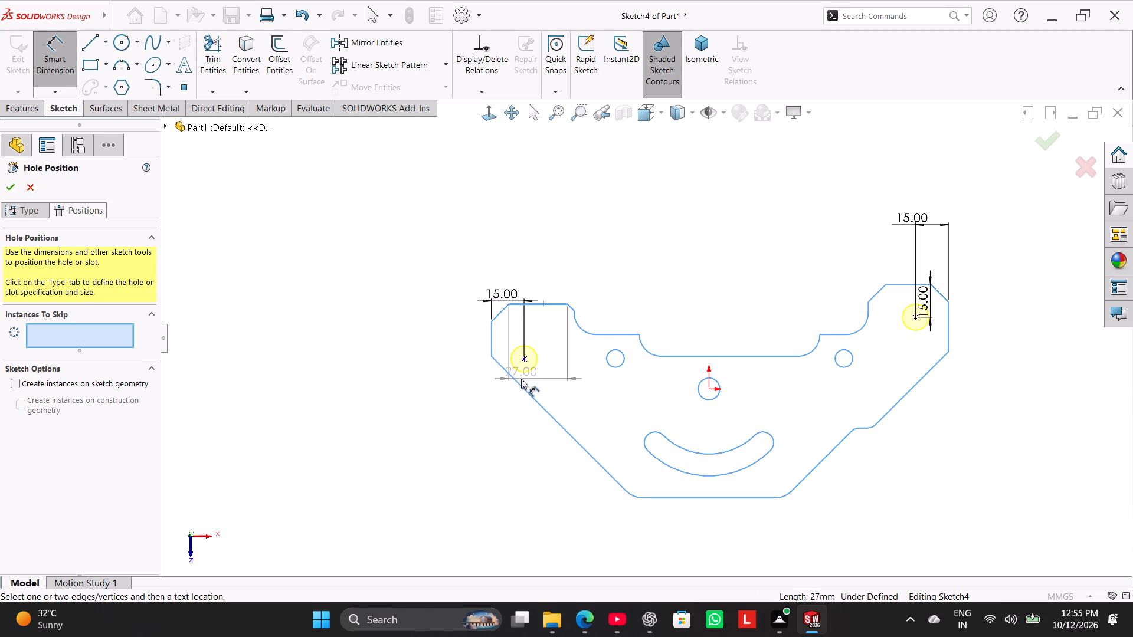
pyautogui.click(522, 357)
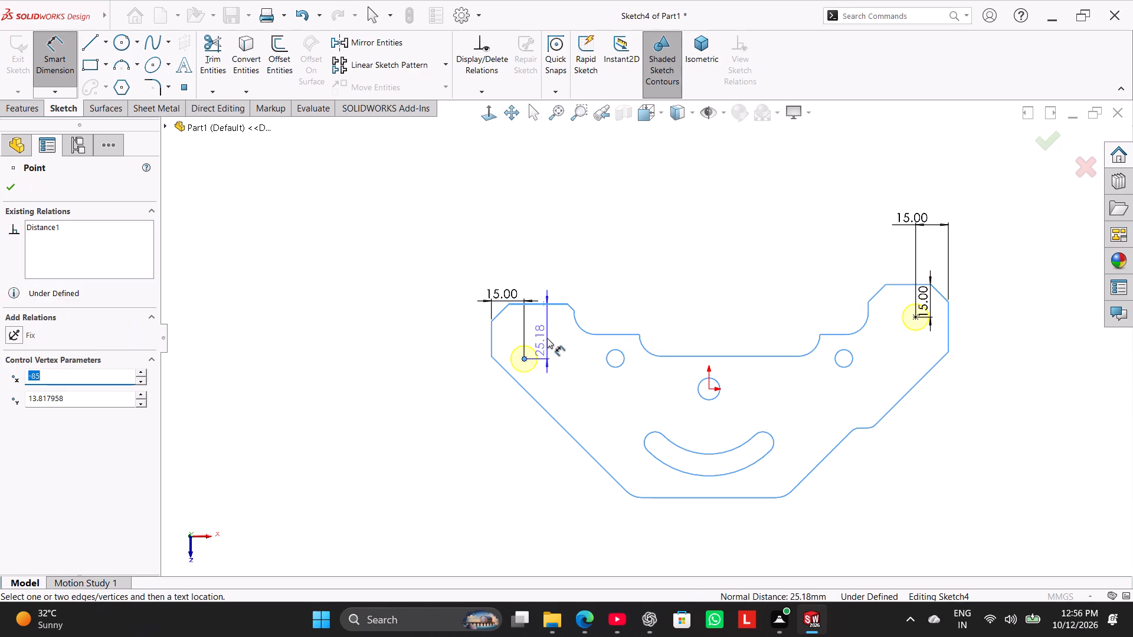
pyautogui.click(547, 338)
pyautogui.write('15+9')
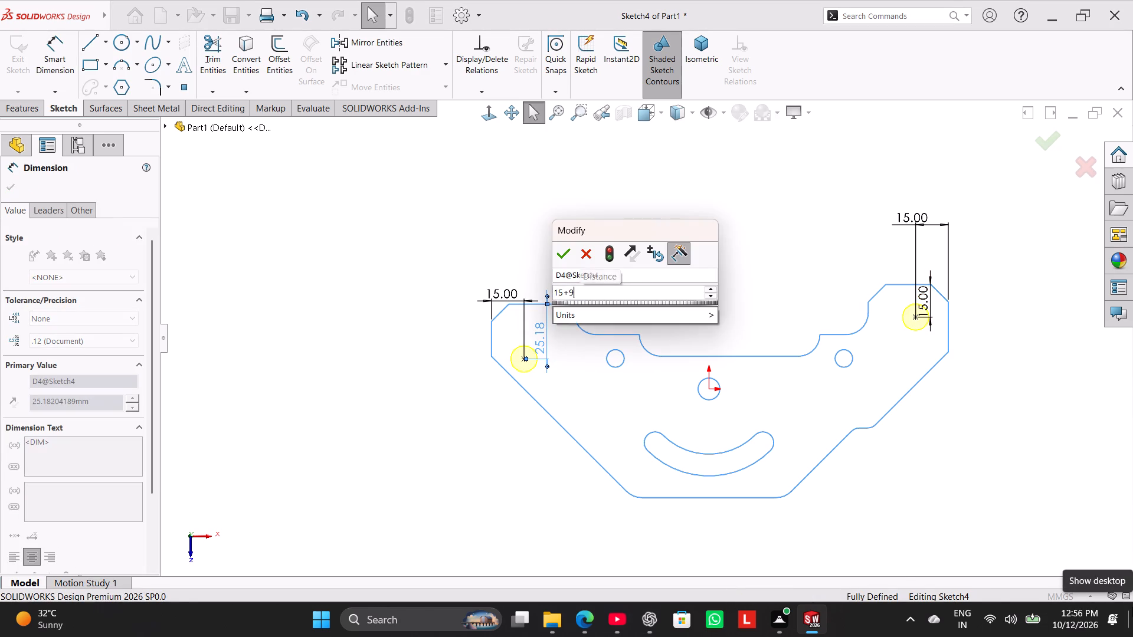
pyautogui.press('Return')
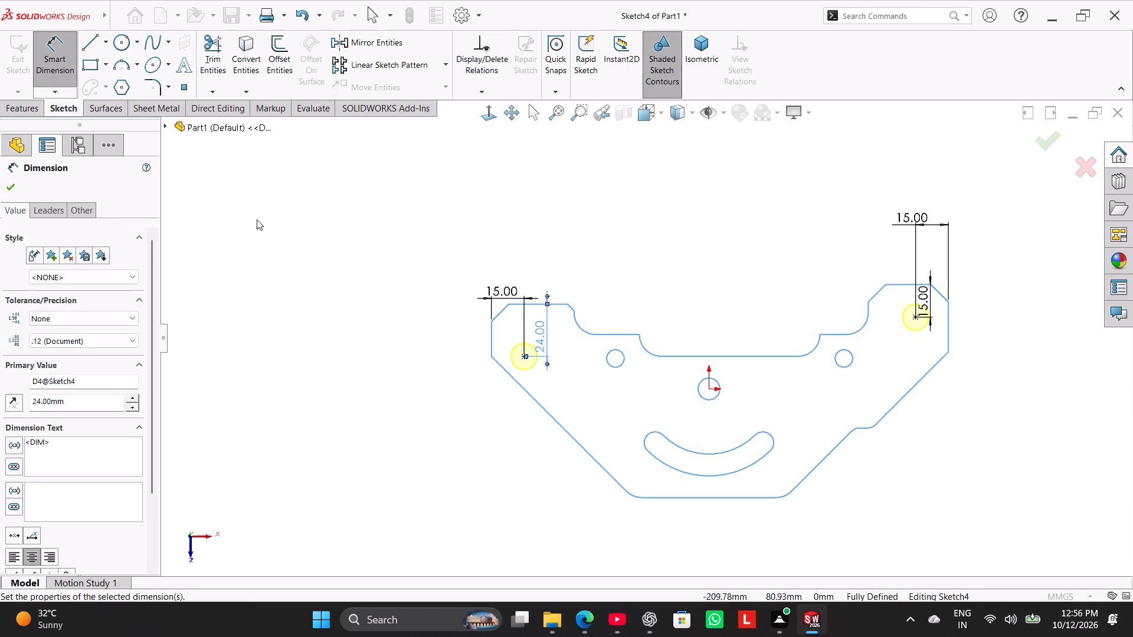
pyautogui.rightClick(398, 277)
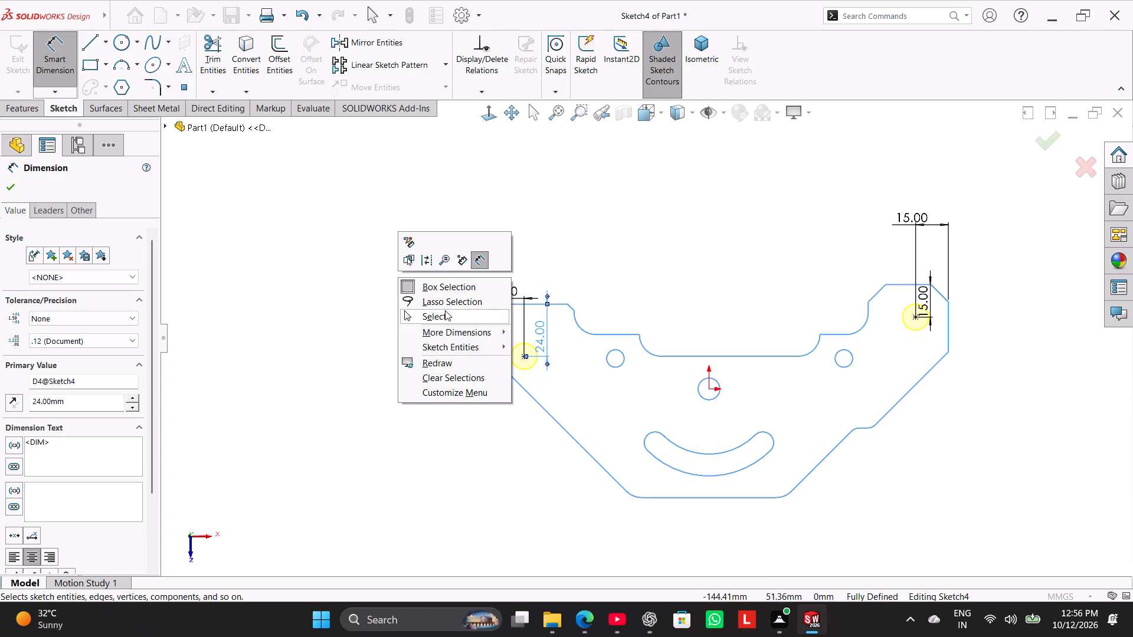
pyautogui.click(445, 310)
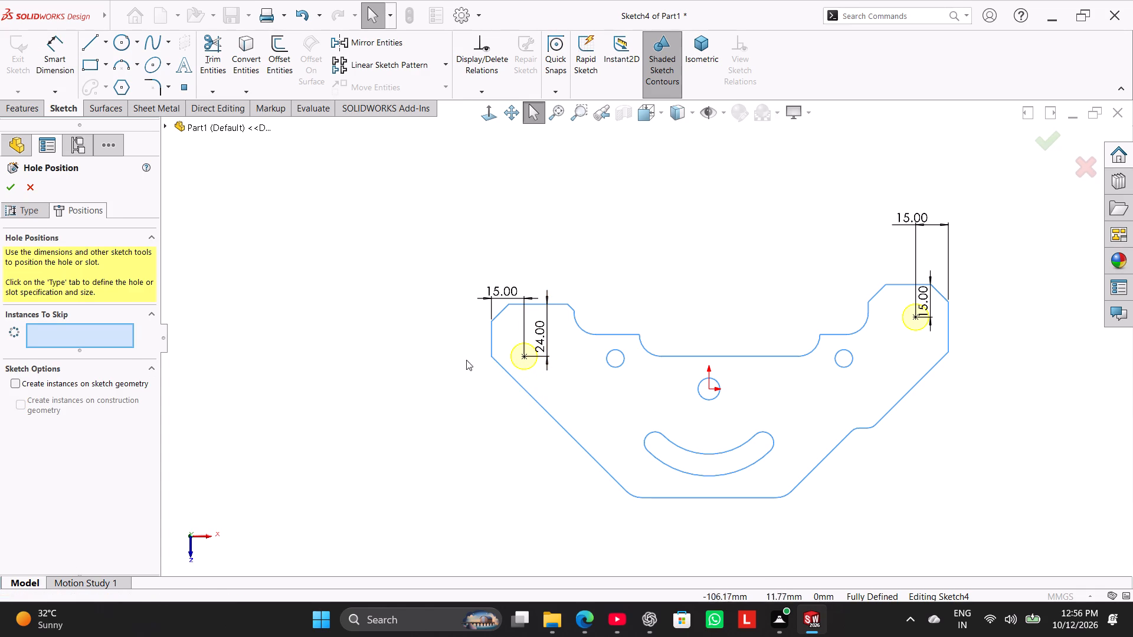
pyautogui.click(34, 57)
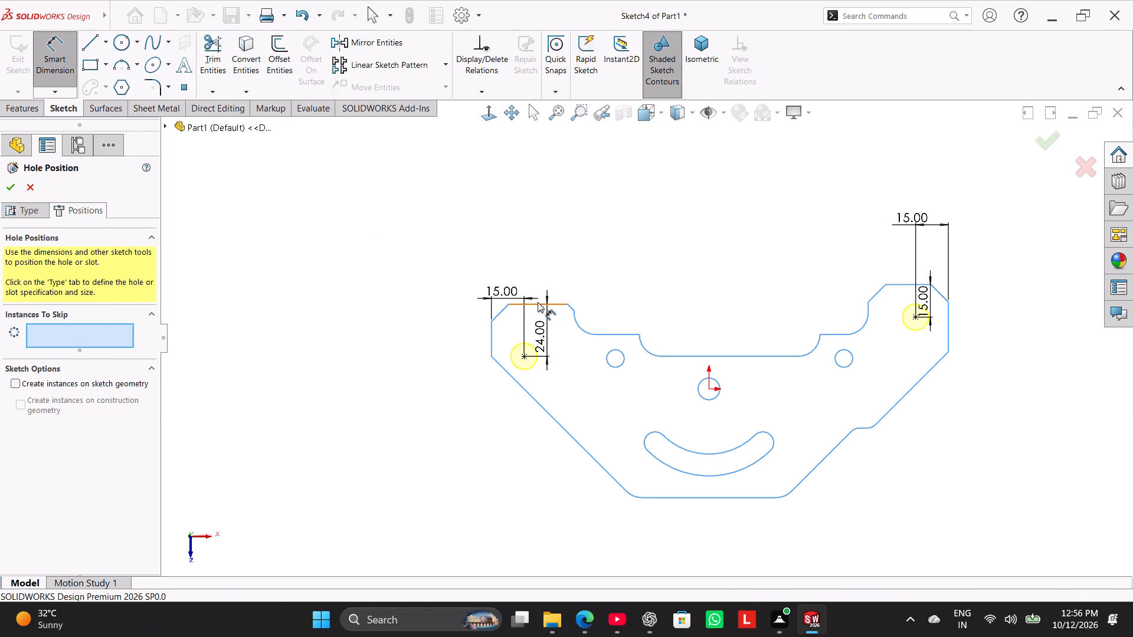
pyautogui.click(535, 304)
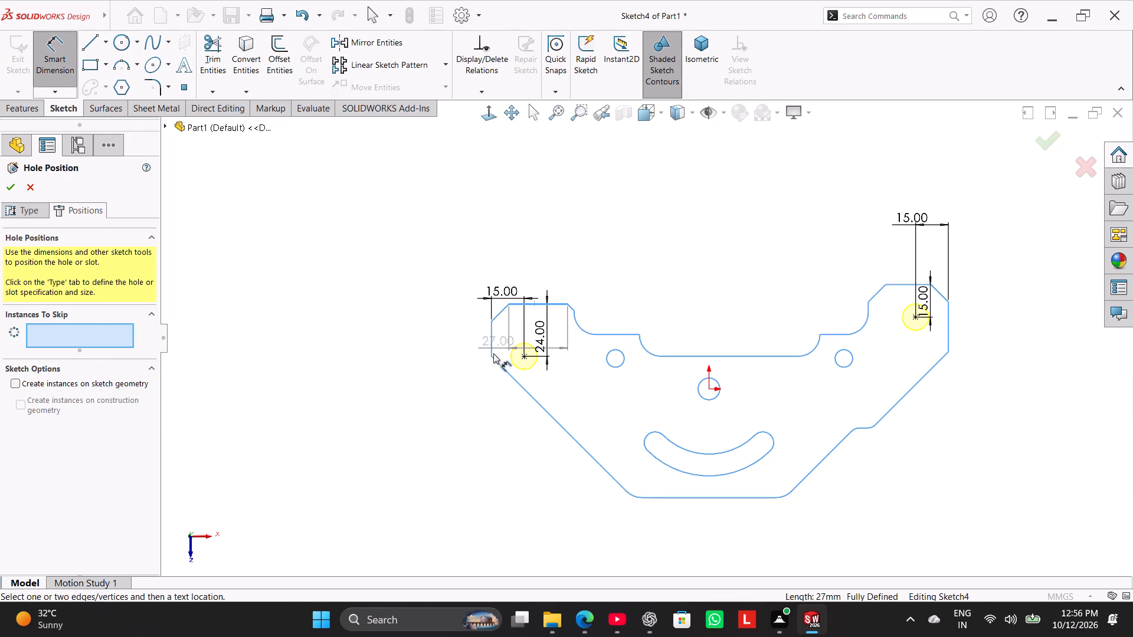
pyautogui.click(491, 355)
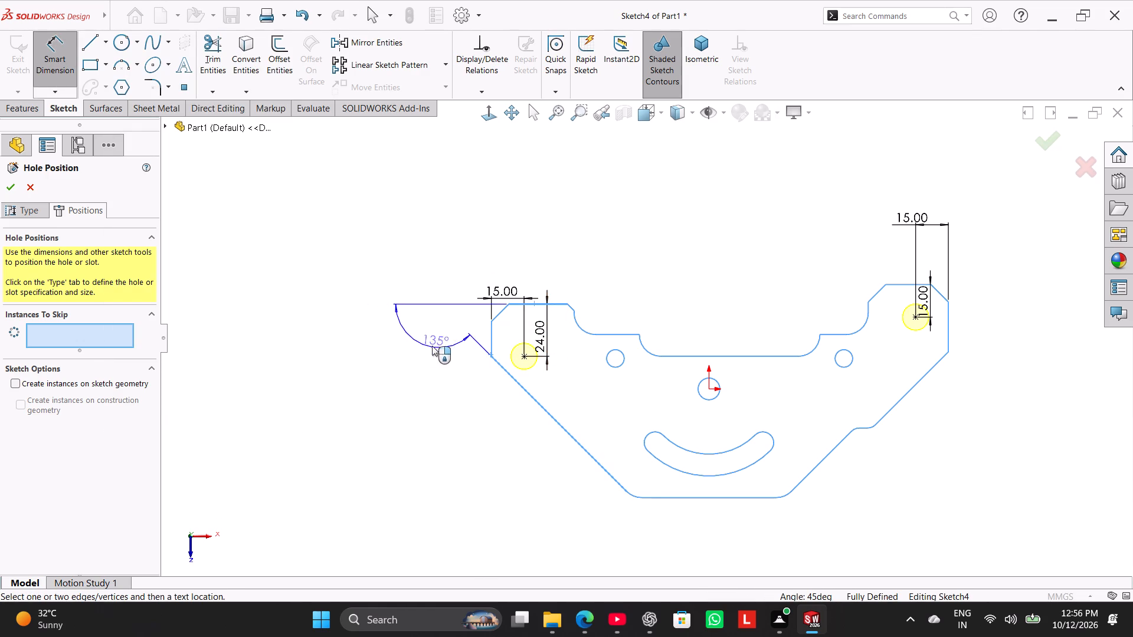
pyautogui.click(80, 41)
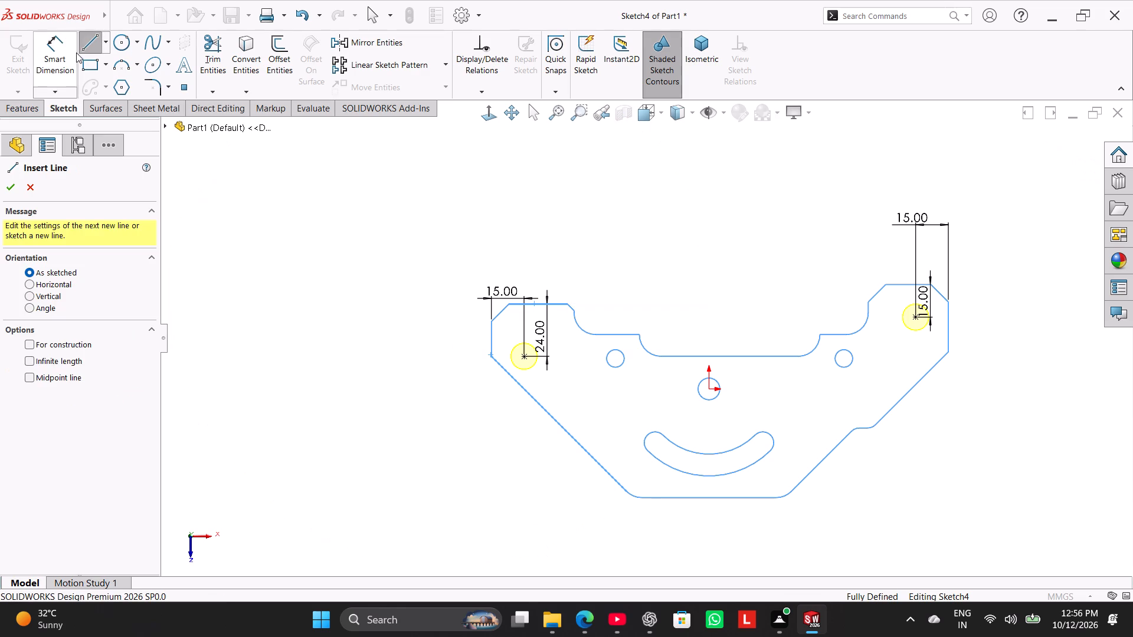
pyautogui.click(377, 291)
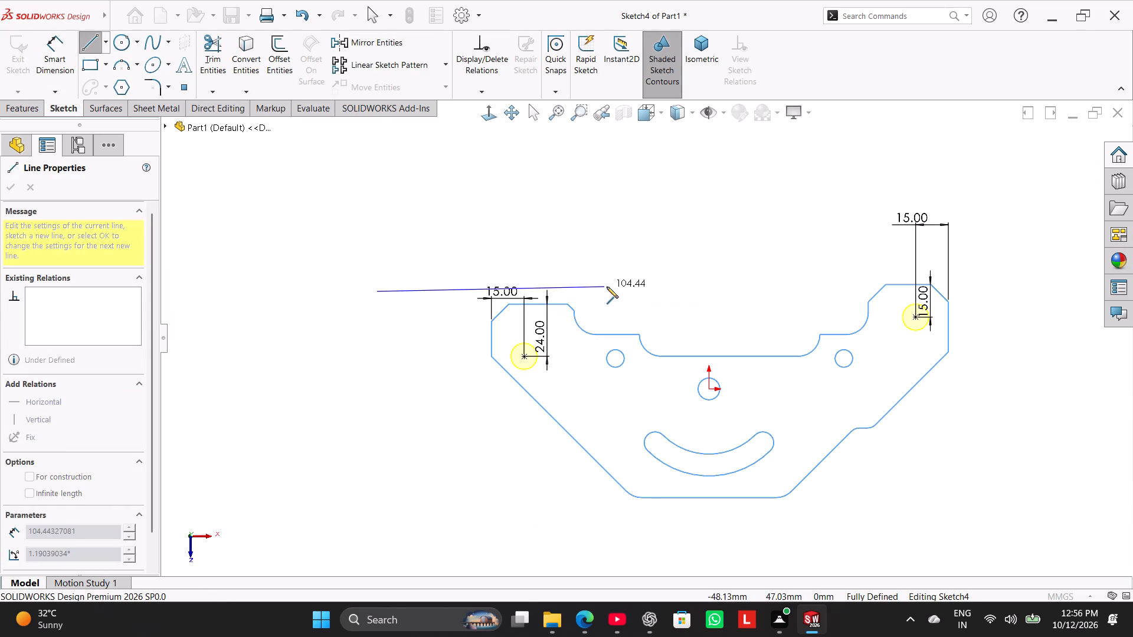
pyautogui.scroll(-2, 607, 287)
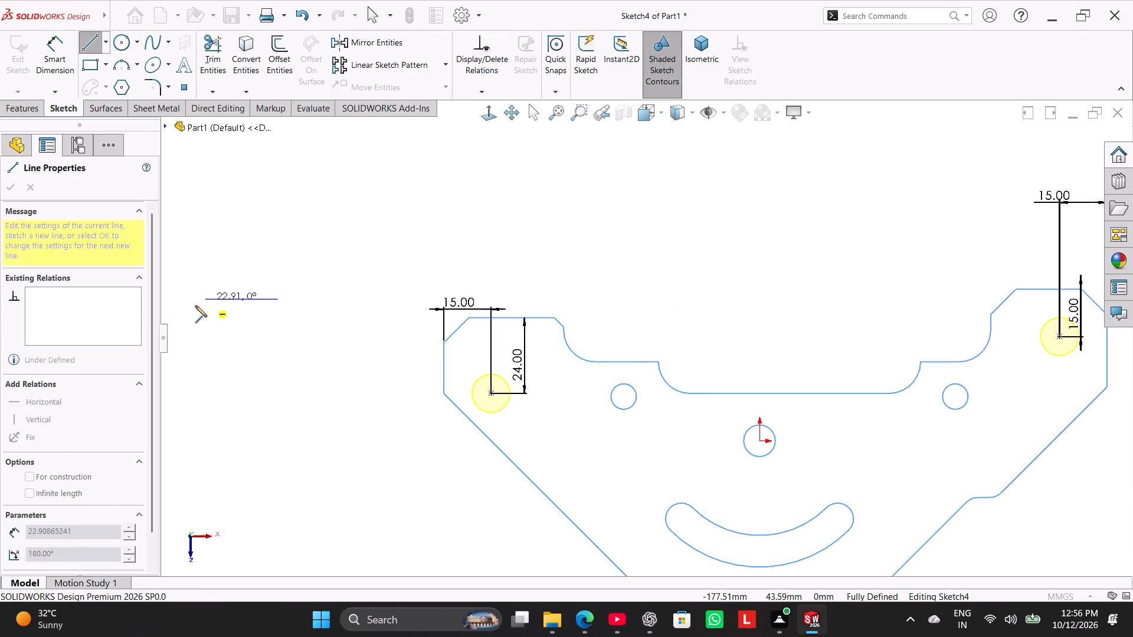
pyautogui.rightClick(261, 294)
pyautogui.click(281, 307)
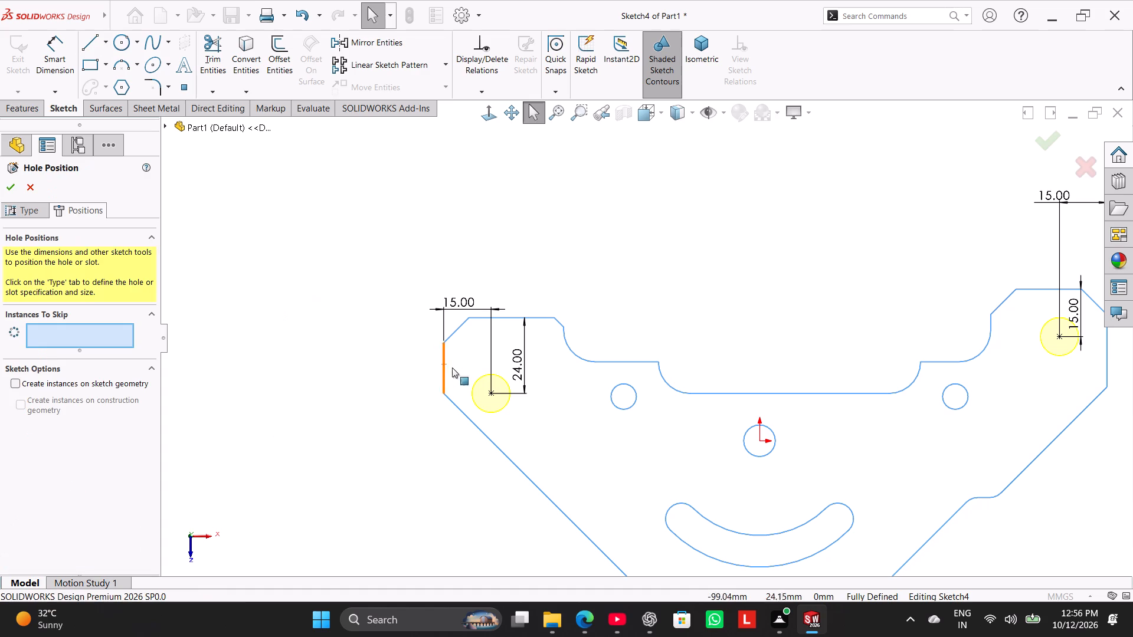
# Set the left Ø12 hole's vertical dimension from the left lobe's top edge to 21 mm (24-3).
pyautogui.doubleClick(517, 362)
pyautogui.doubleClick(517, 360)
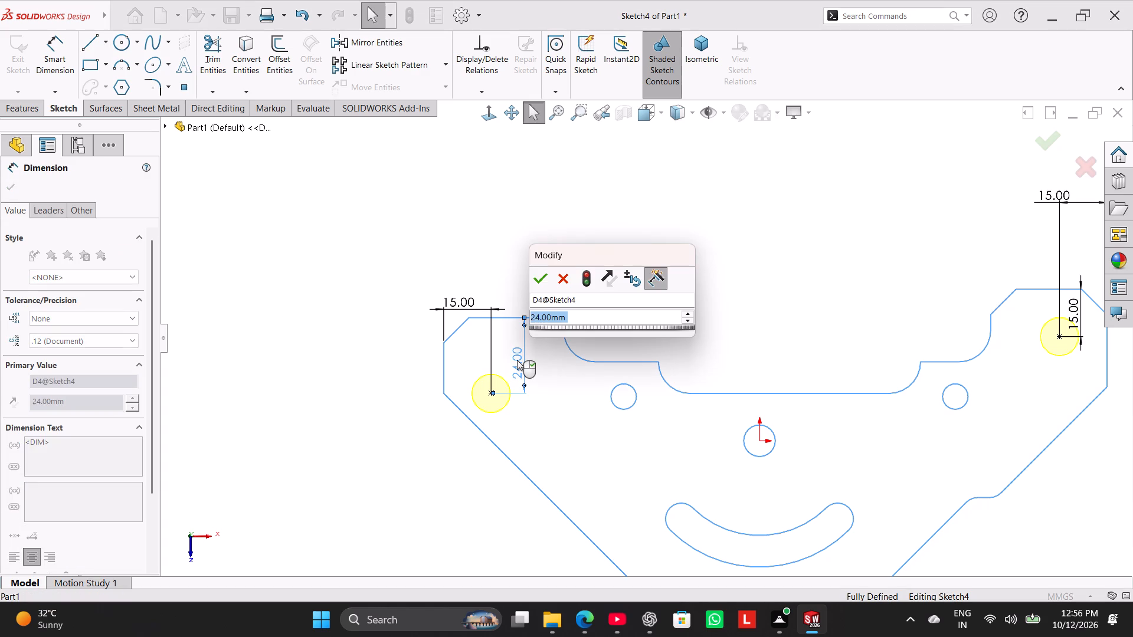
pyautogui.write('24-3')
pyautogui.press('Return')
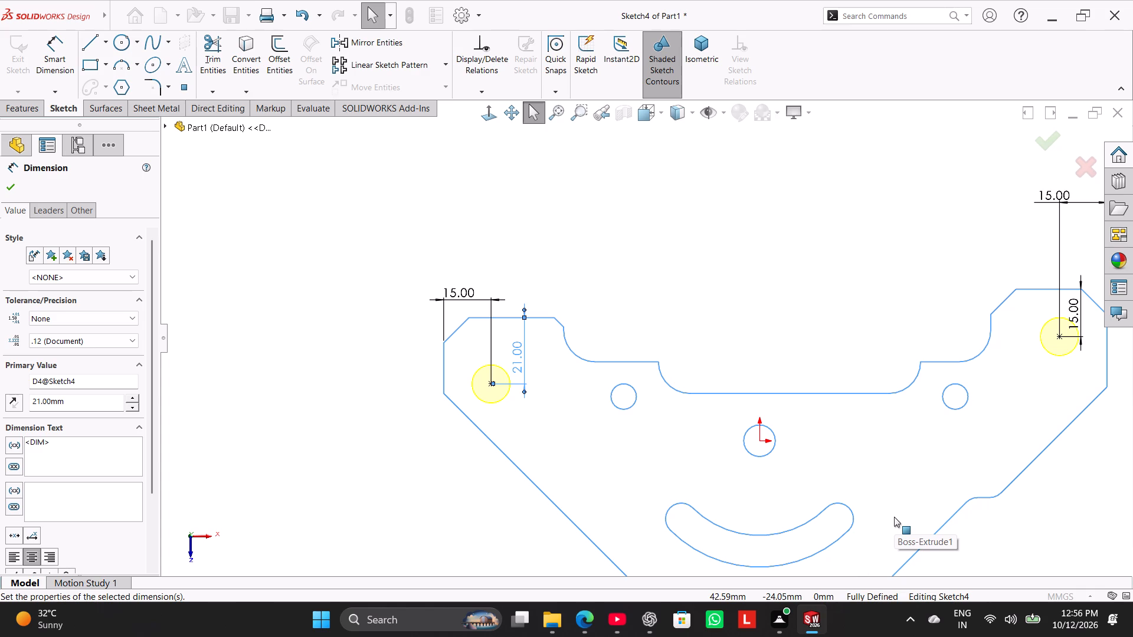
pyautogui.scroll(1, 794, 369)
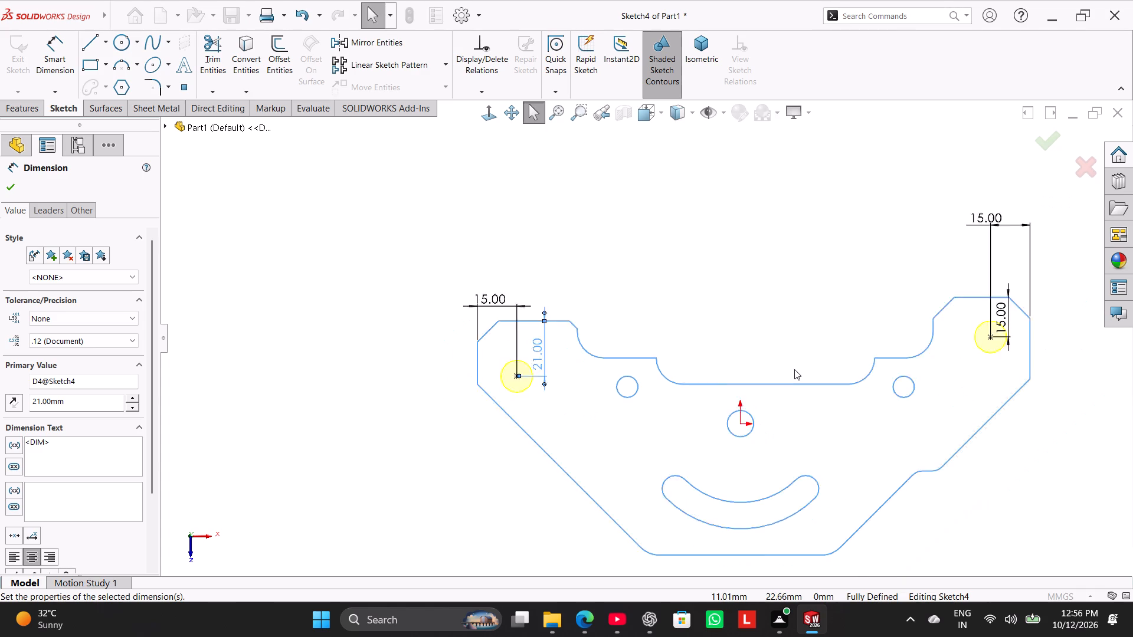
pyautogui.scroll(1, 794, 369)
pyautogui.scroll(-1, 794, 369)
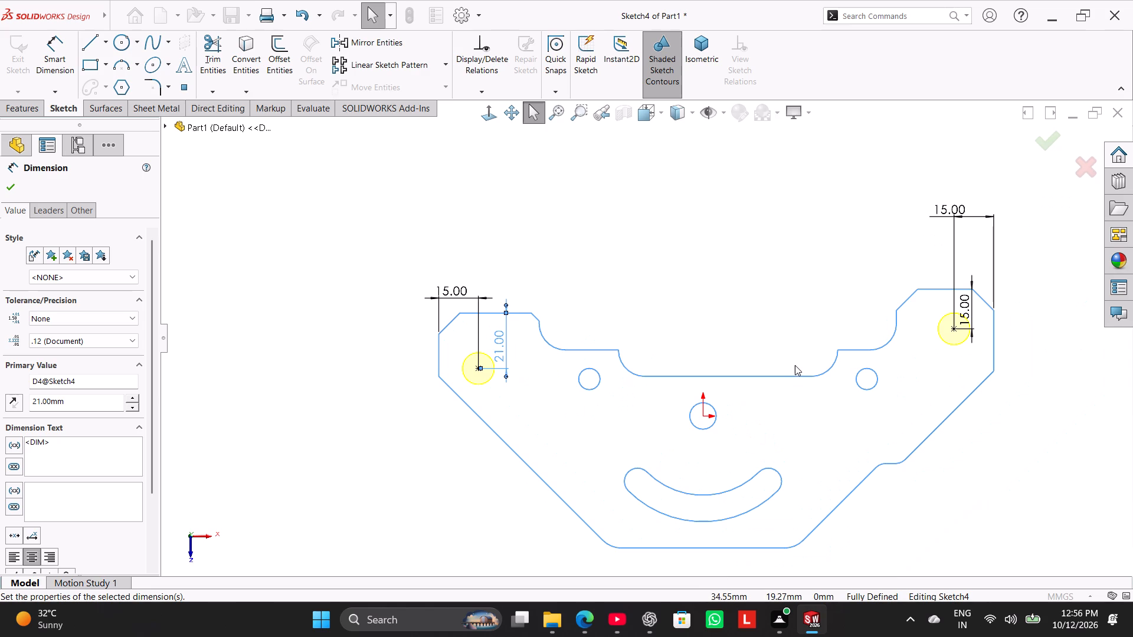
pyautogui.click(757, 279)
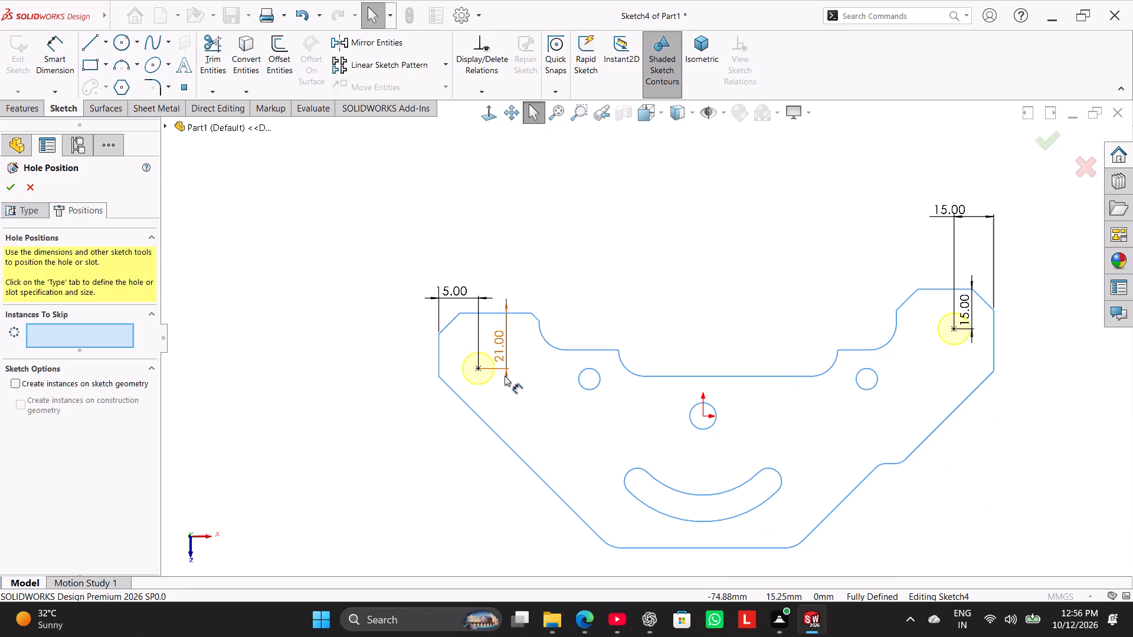
# Delete the left Ø12 hole's vertical dimension and move its point up to about 10.4 mm below the right Ø12 hole point.
pyautogui.rightClick(507, 353)
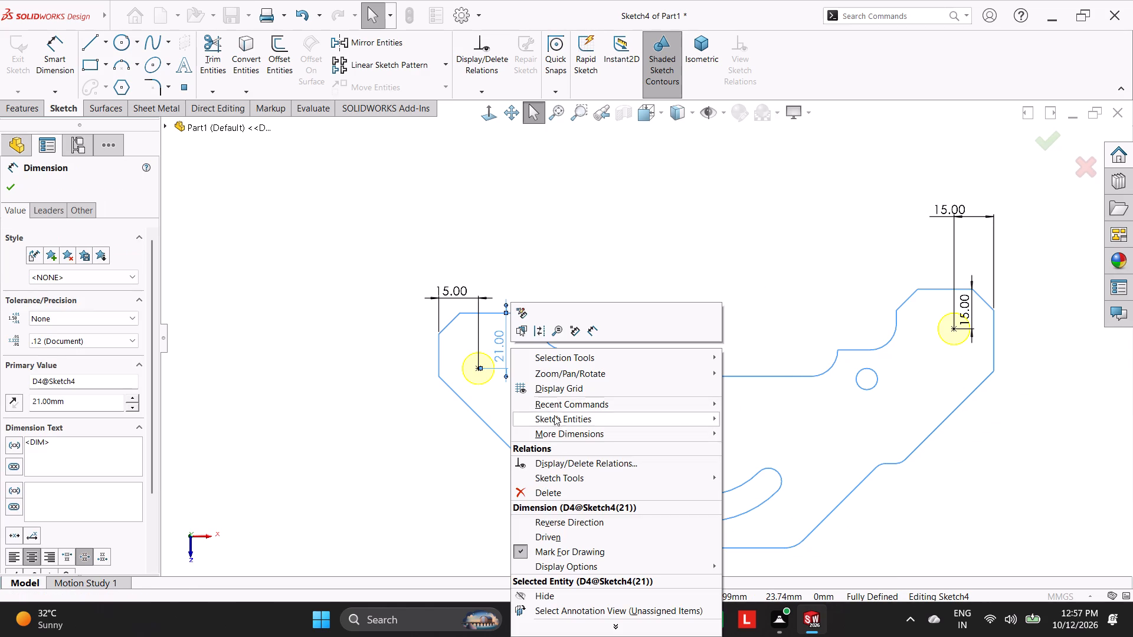
pyautogui.click(582, 494)
pyautogui.moveTo(480, 366); pyautogui.dragTo(481, 356)
pyautogui.click(327, 415)
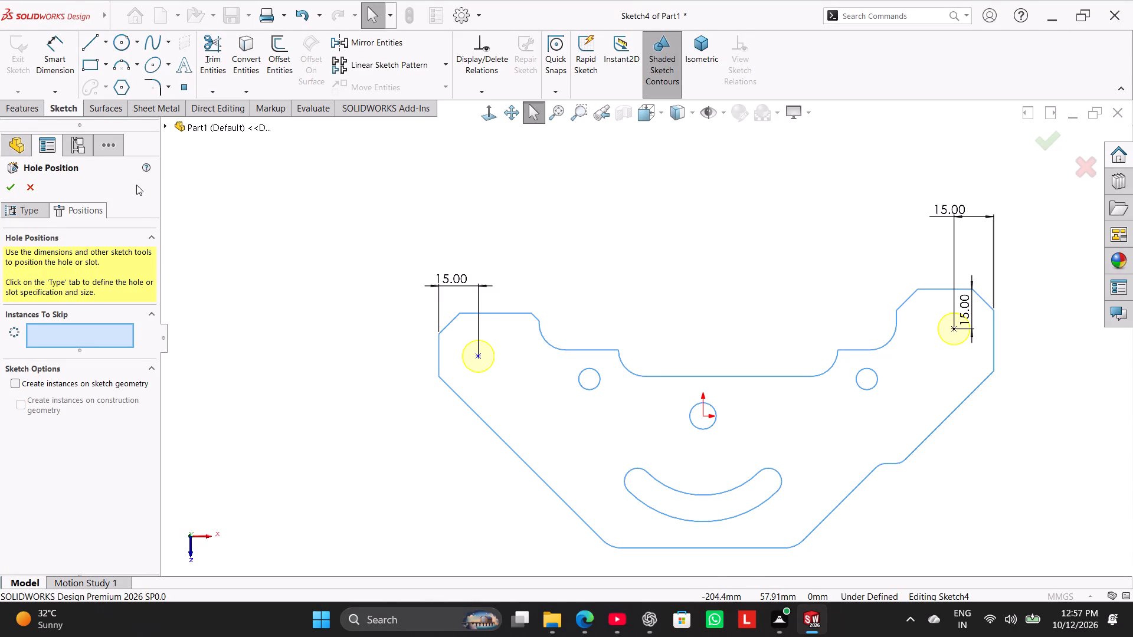
# Dimension the left Ø12 hole point 9 mm vertically below the right Ø12 hole point, placing the dimension between the two holes beside the left one.
pyautogui.click(71, 50)
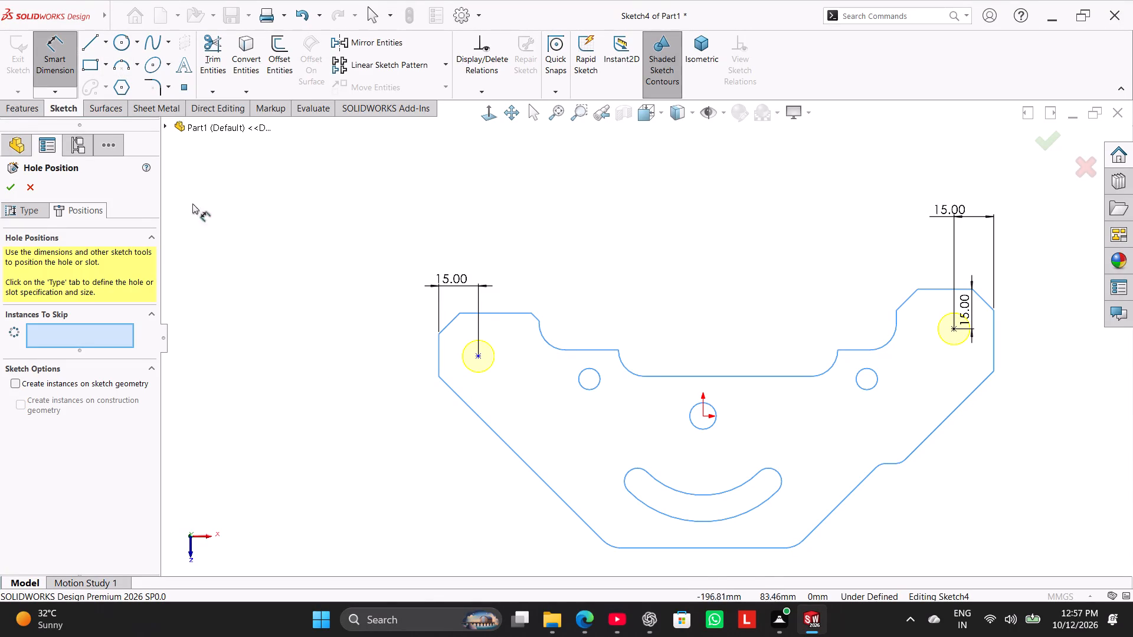
pyautogui.click(480, 354)
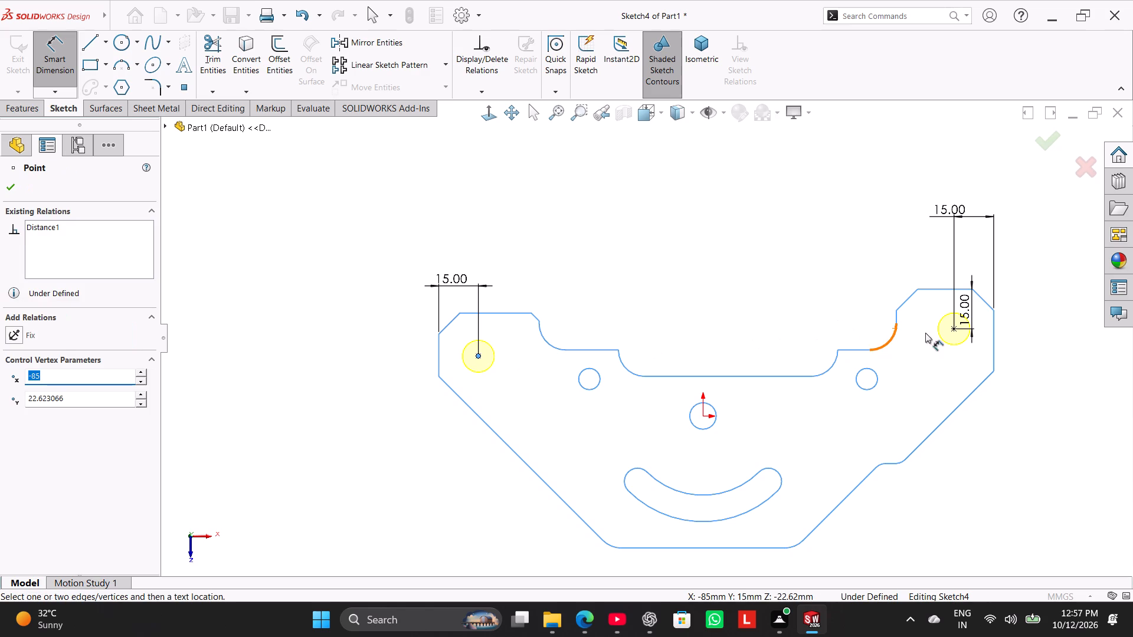
pyautogui.click(951, 329)
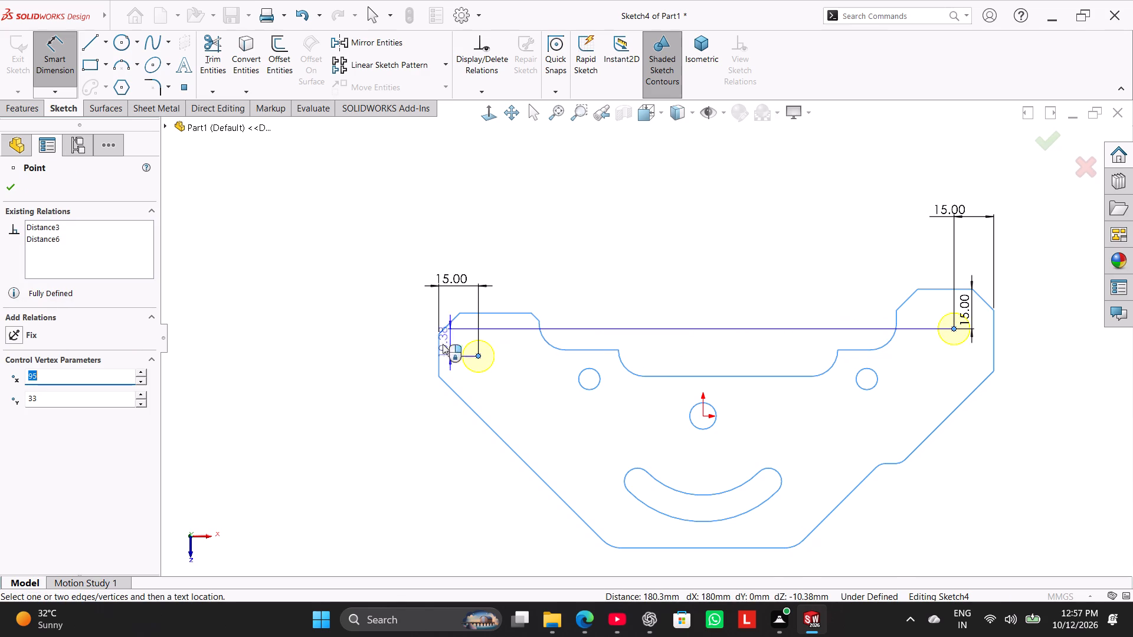
pyautogui.click(411, 343)
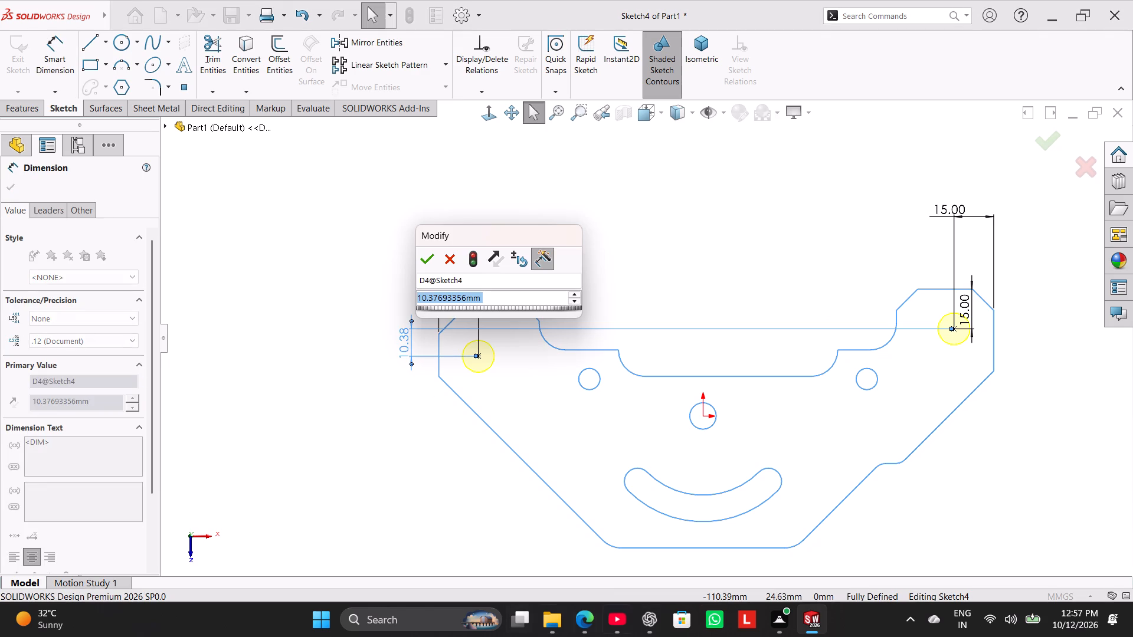
pyautogui.press('9')
pyautogui.press('Return')
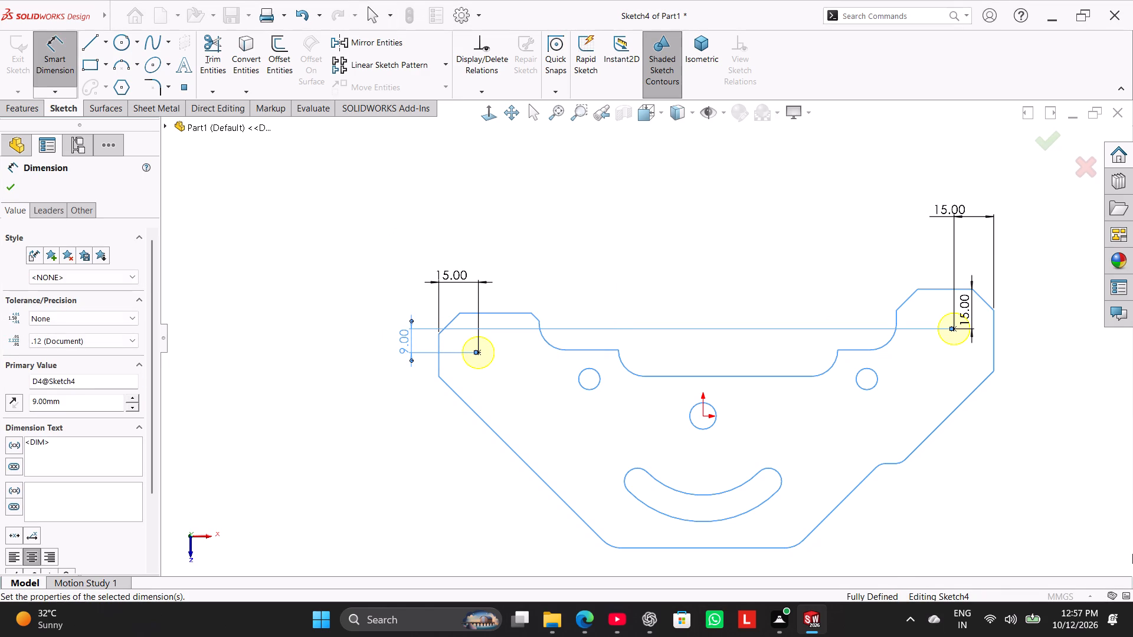
pyautogui.click(696, 185)
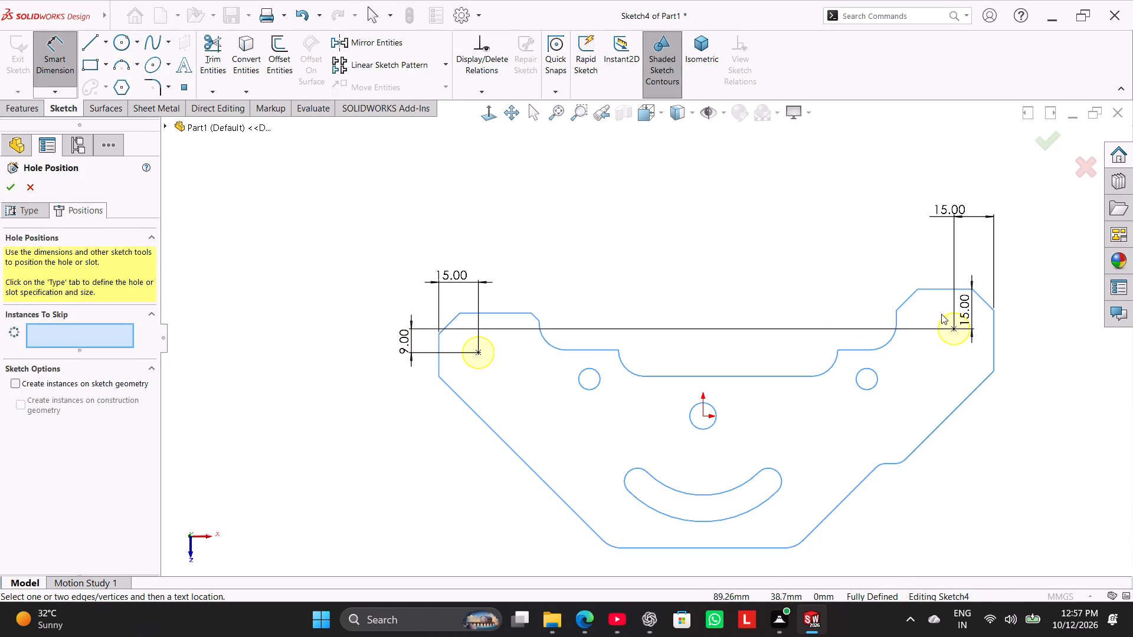
pyautogui.click(601, 248)
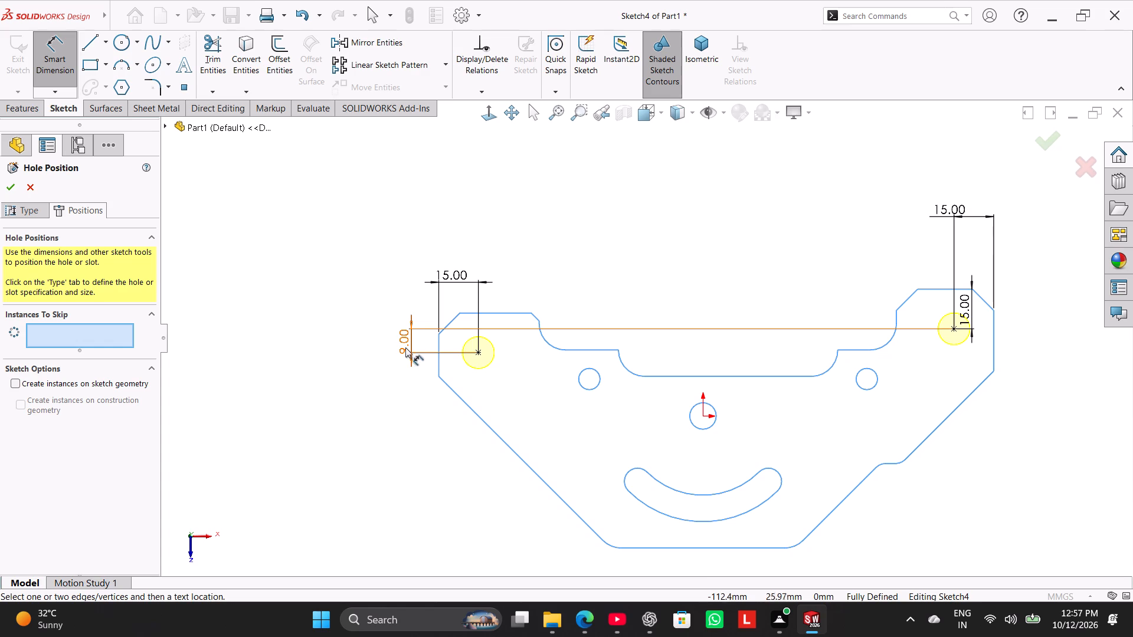
pyautogui.moveTo(405, 346); pyautogui.dragTo(525, 342)
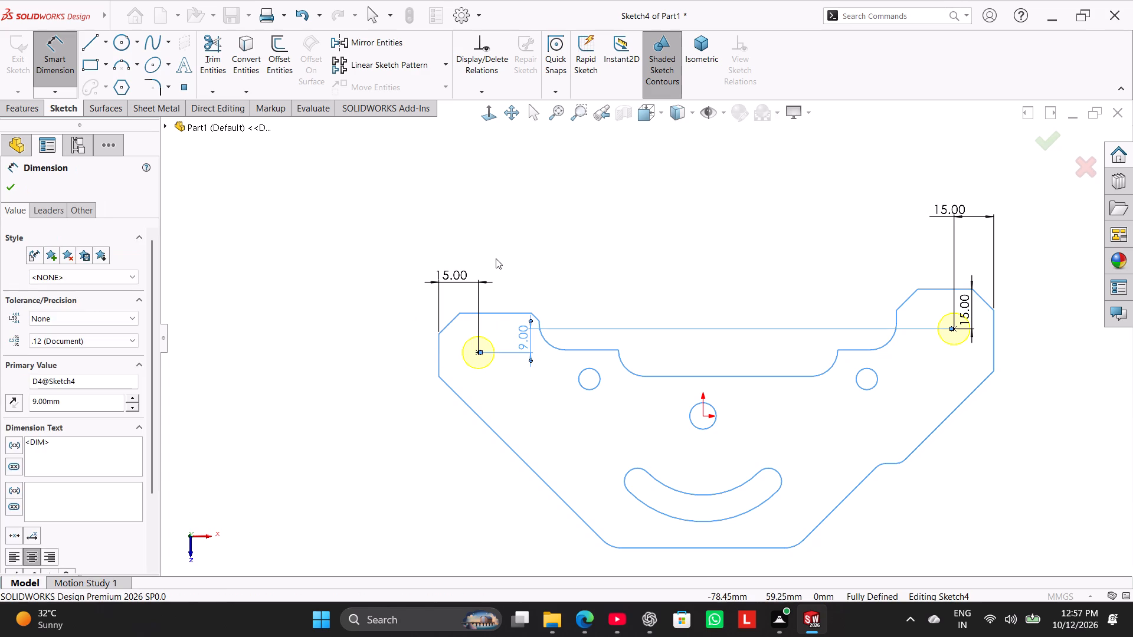
pyautogui.click(502, 248)
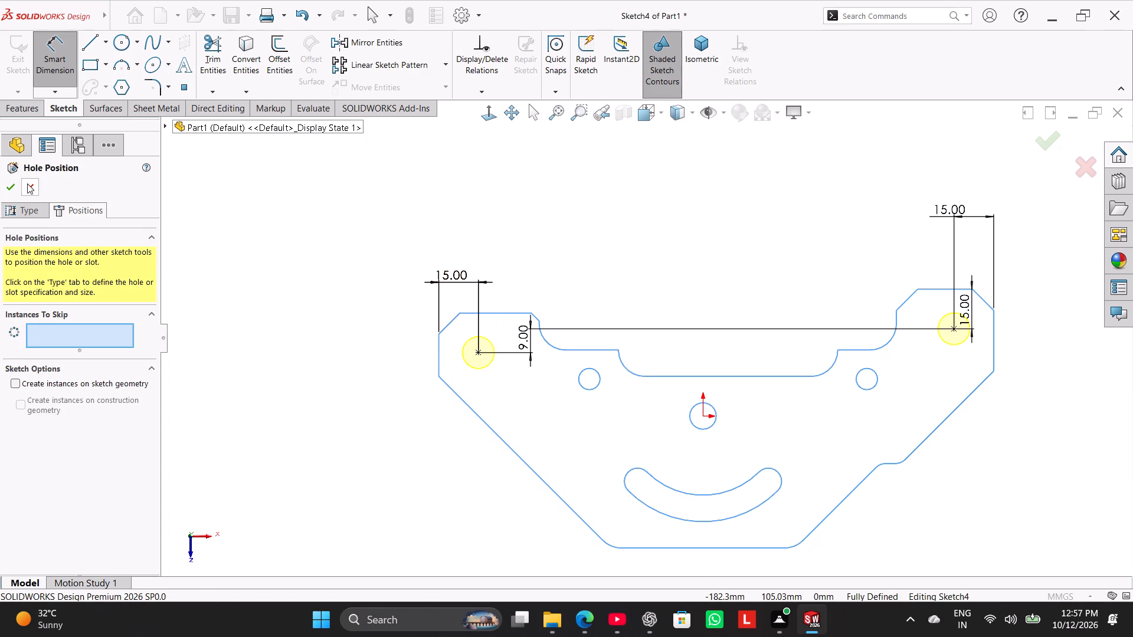
# Finish the Ø12 Hole Wizard feature with its two positioned holes.
pyautogui.click(17, 183)
pyautogui.click(286, 285)
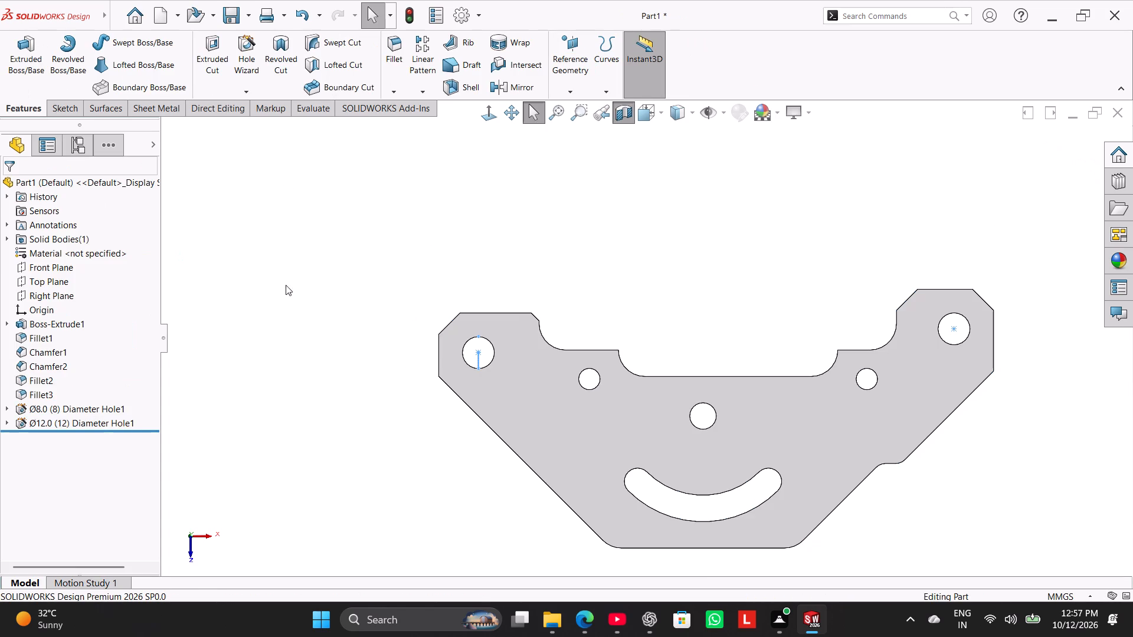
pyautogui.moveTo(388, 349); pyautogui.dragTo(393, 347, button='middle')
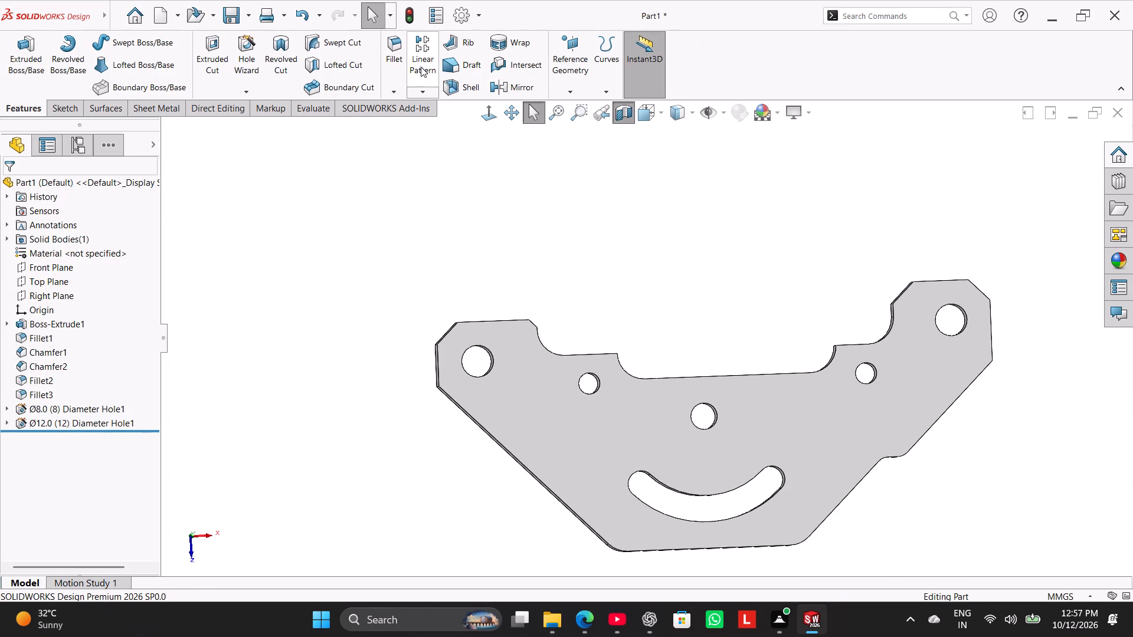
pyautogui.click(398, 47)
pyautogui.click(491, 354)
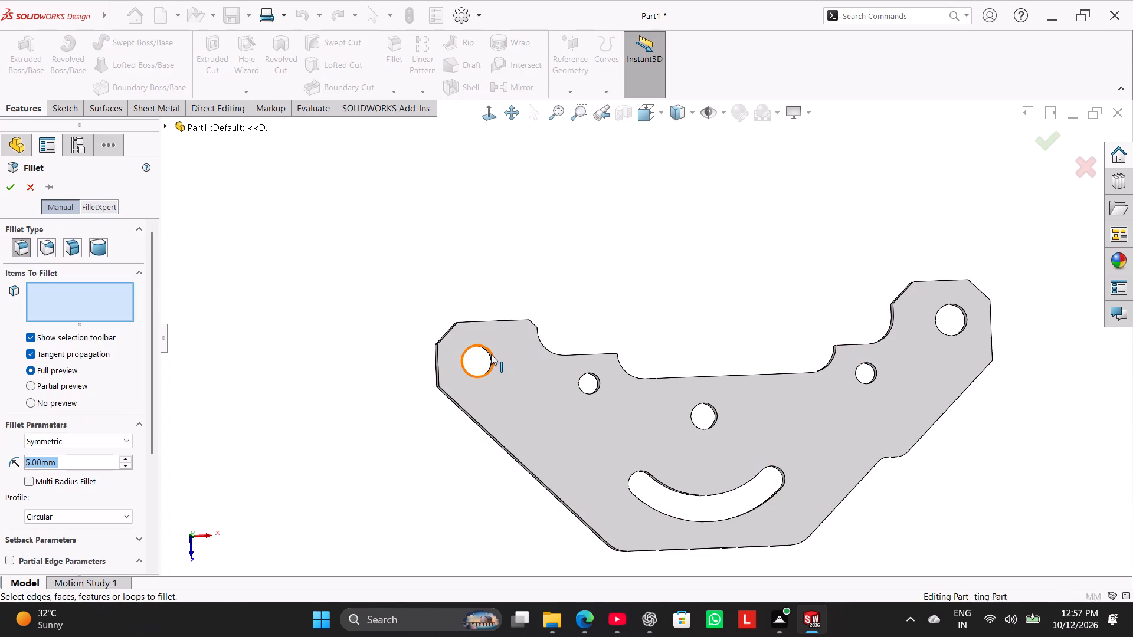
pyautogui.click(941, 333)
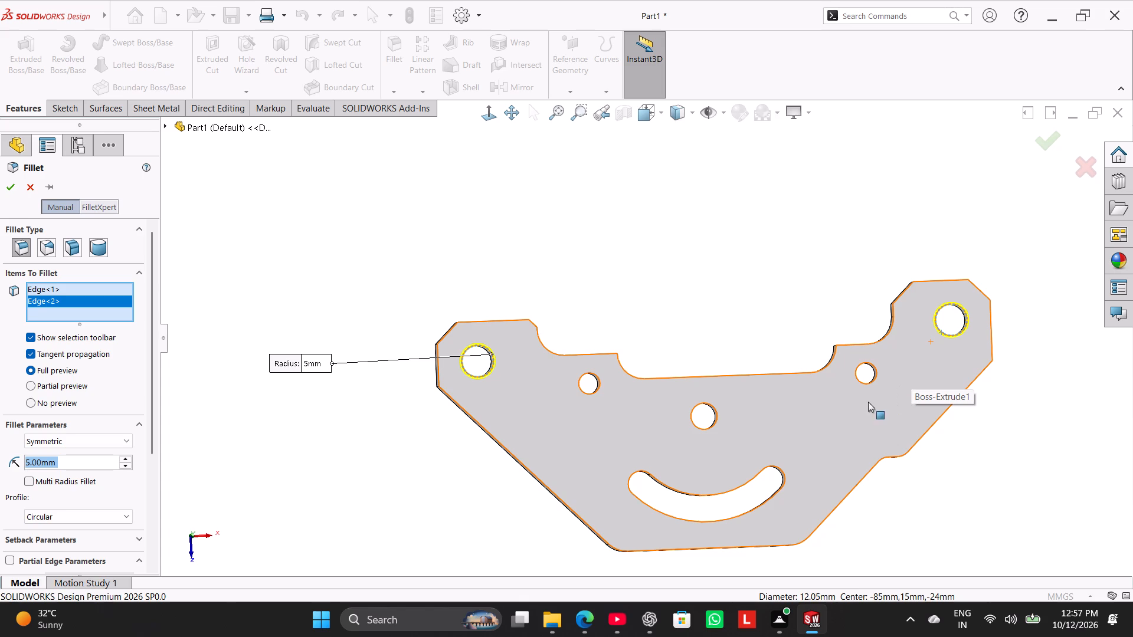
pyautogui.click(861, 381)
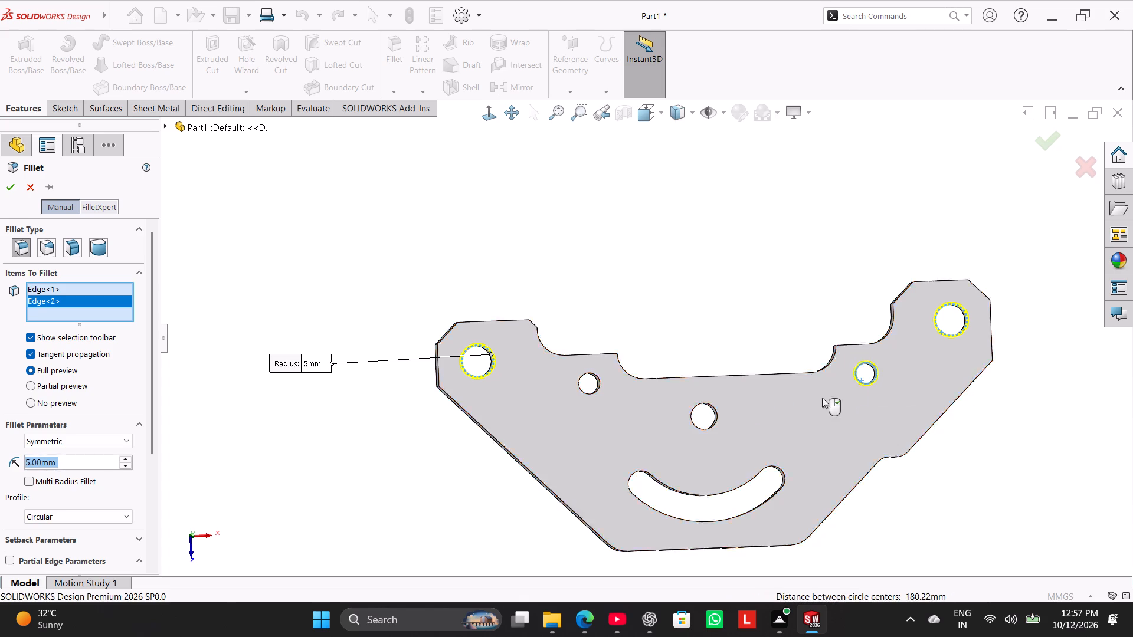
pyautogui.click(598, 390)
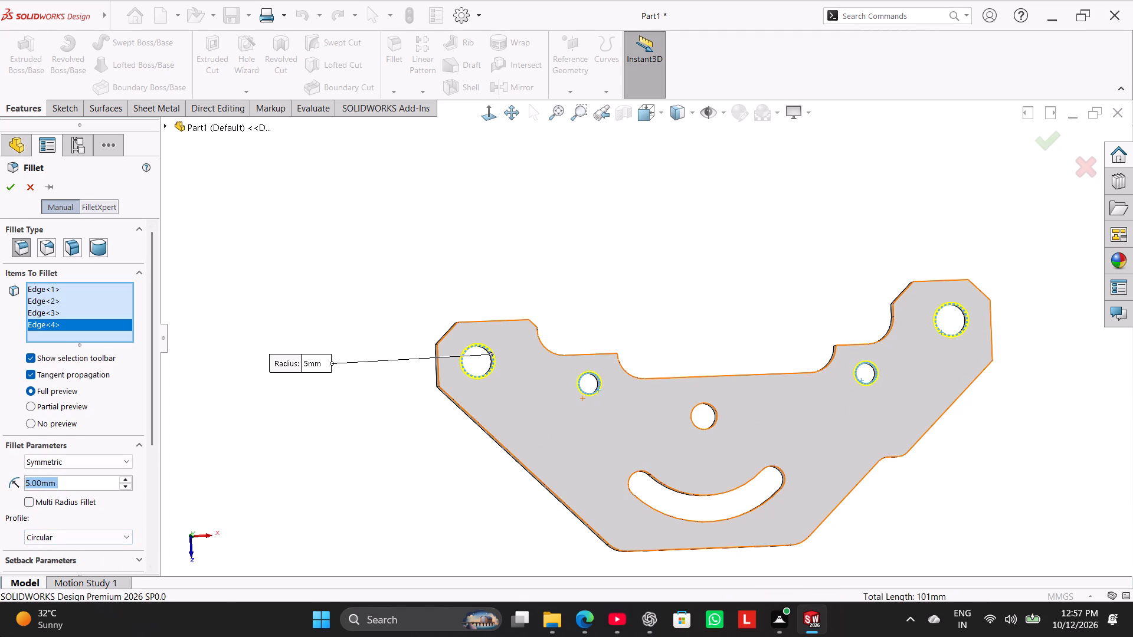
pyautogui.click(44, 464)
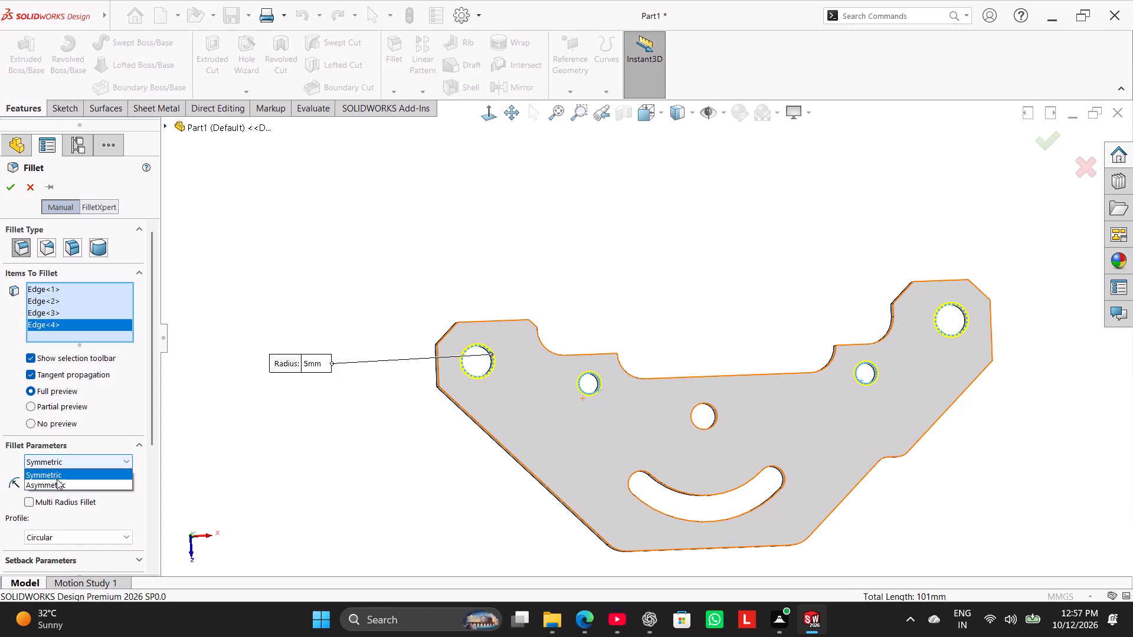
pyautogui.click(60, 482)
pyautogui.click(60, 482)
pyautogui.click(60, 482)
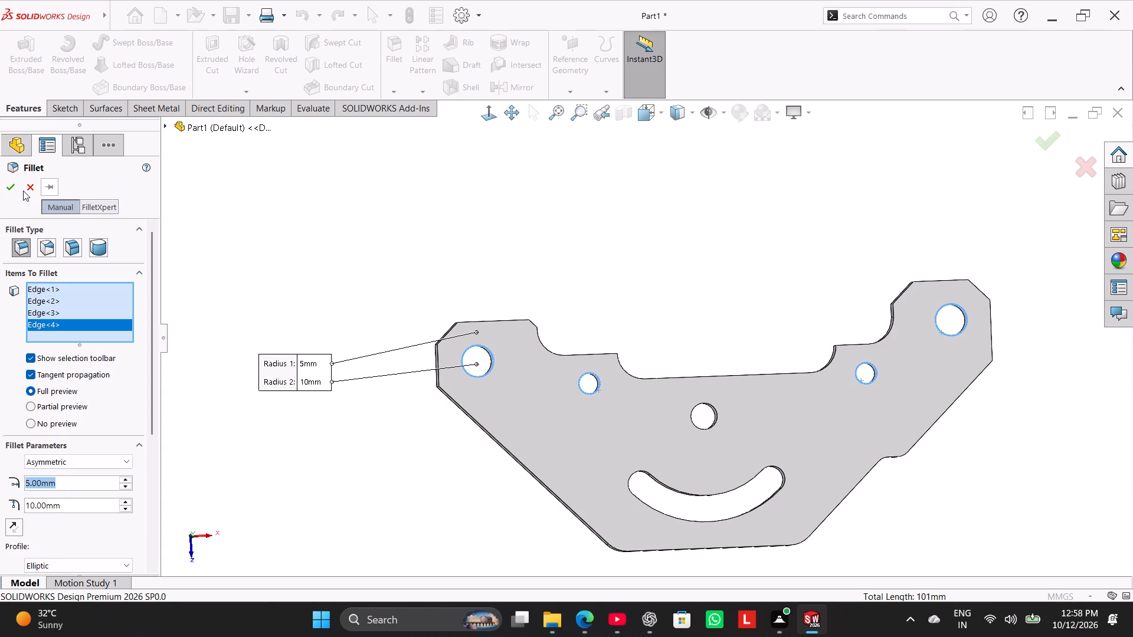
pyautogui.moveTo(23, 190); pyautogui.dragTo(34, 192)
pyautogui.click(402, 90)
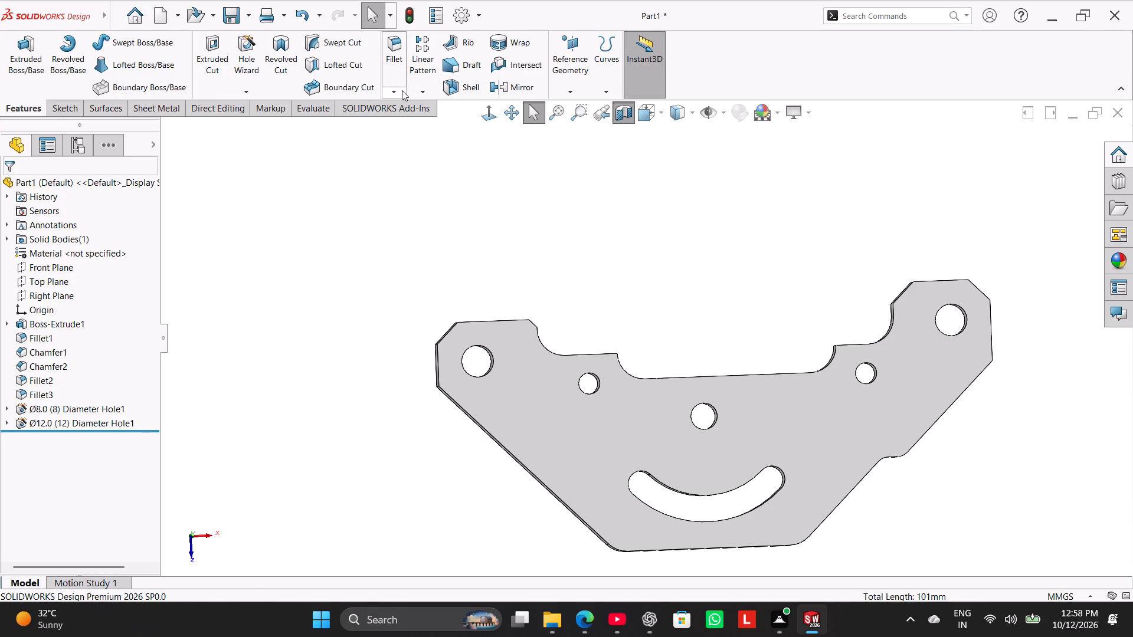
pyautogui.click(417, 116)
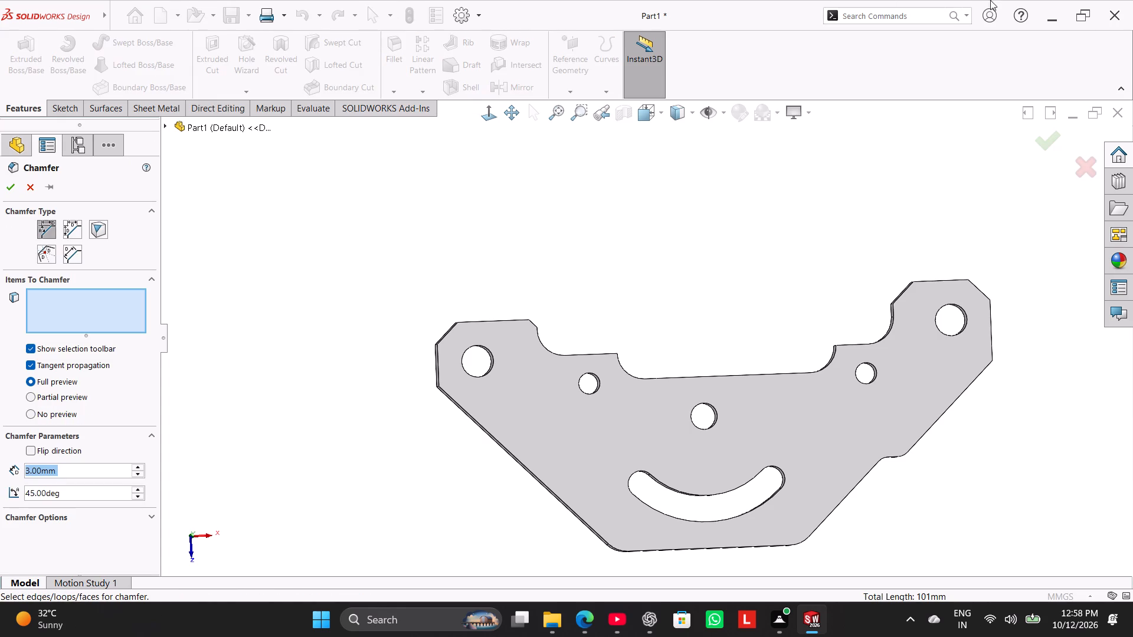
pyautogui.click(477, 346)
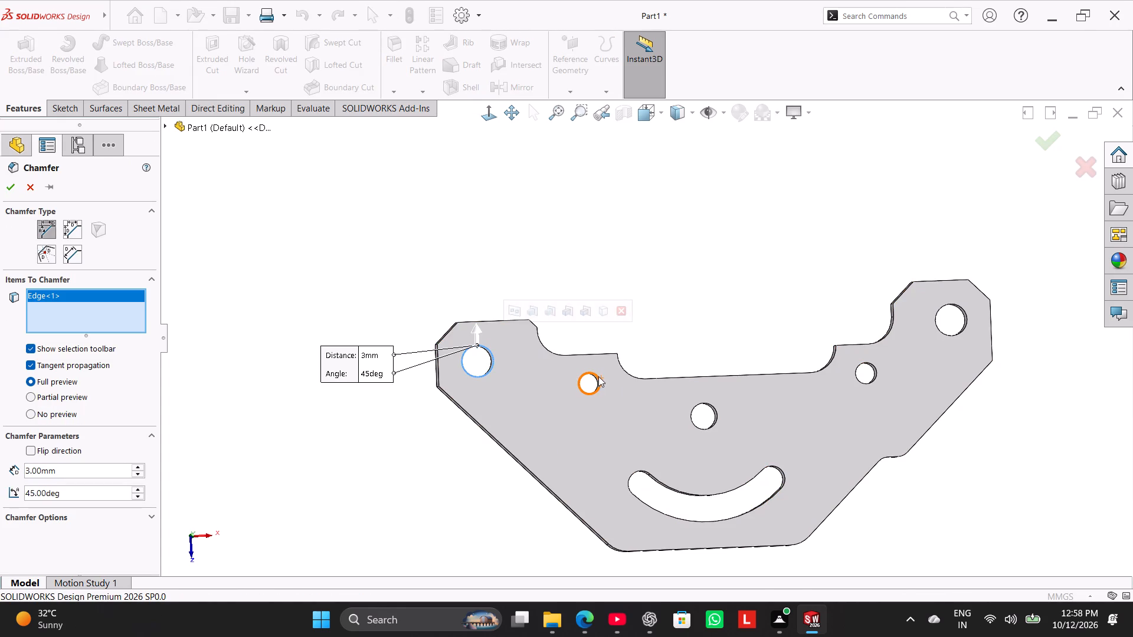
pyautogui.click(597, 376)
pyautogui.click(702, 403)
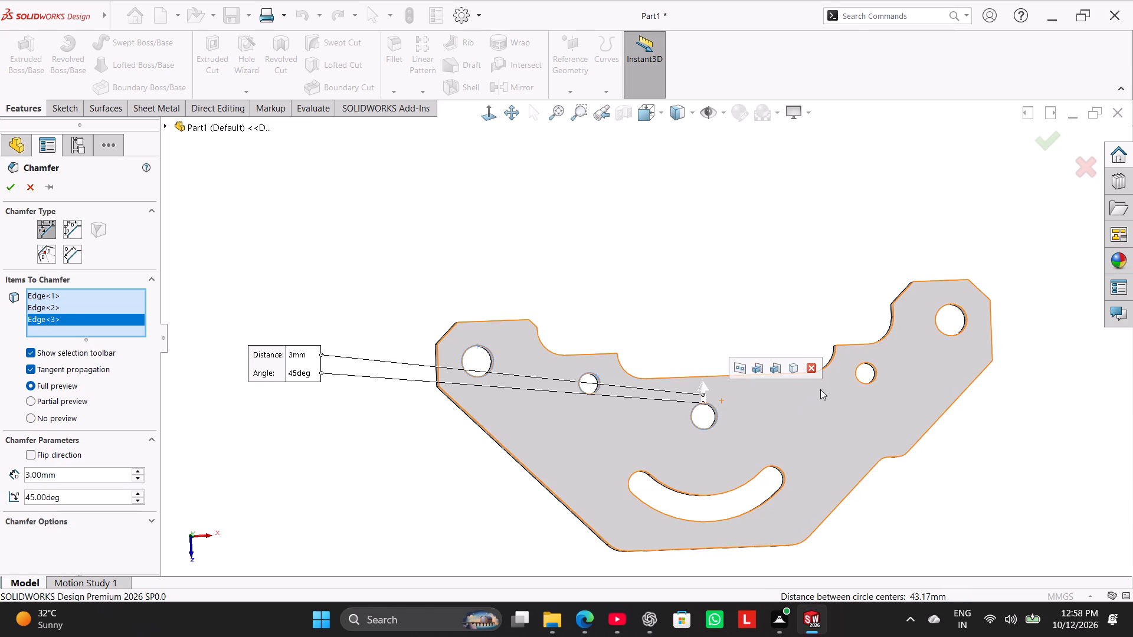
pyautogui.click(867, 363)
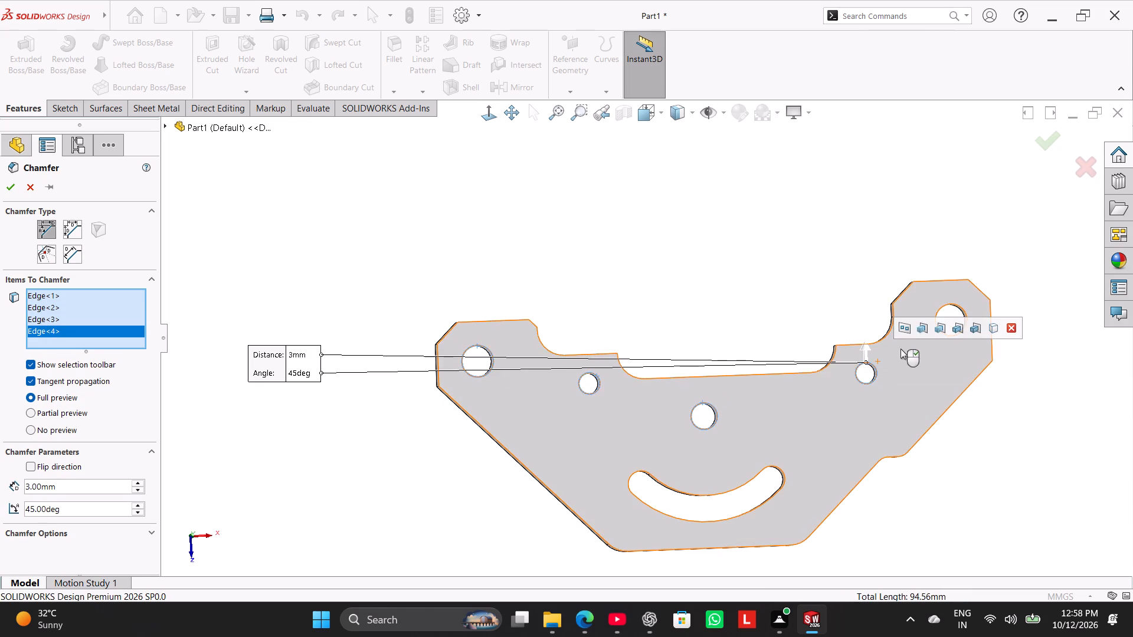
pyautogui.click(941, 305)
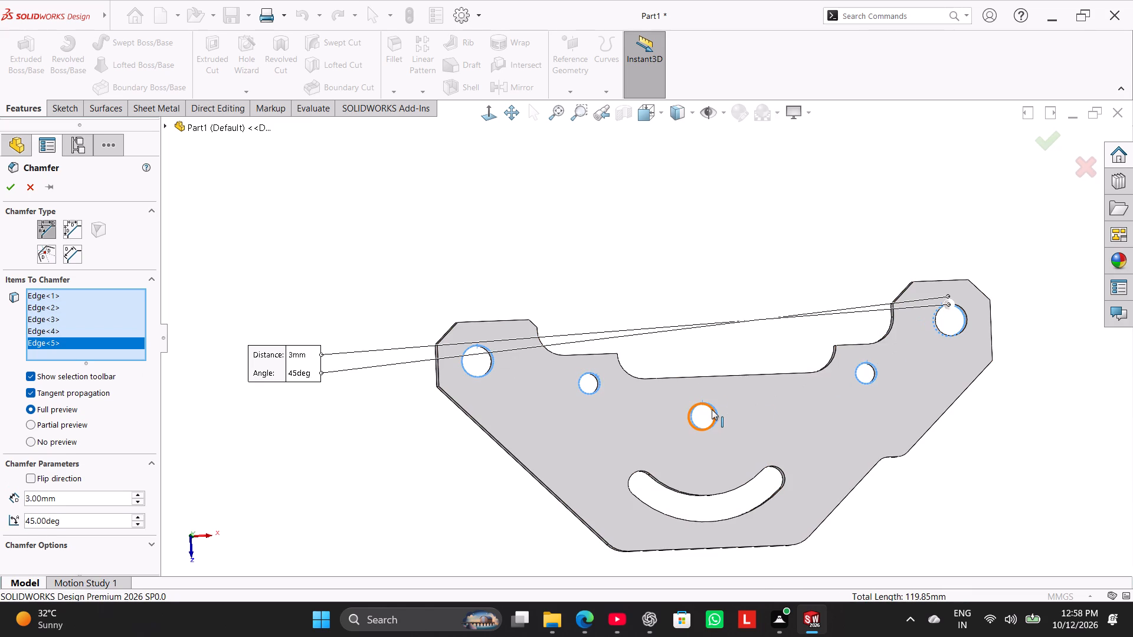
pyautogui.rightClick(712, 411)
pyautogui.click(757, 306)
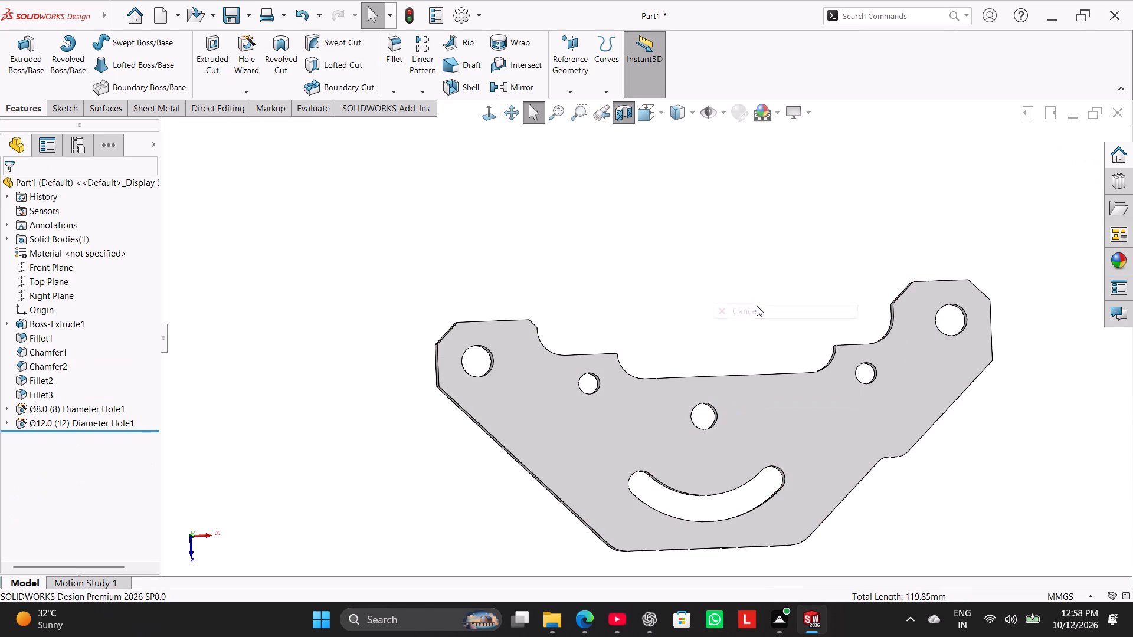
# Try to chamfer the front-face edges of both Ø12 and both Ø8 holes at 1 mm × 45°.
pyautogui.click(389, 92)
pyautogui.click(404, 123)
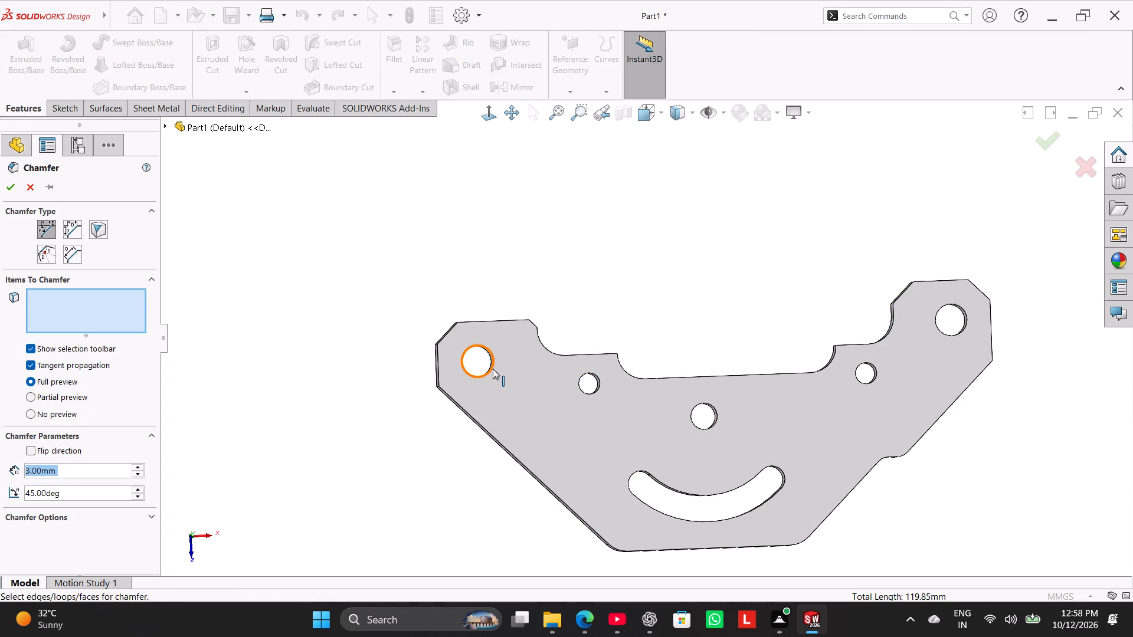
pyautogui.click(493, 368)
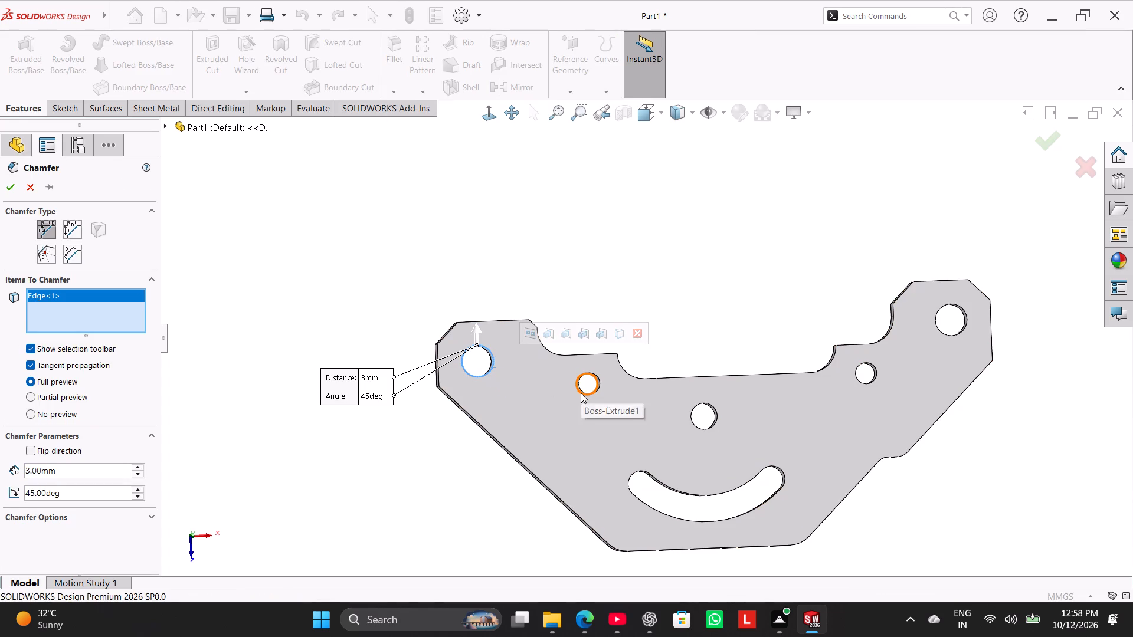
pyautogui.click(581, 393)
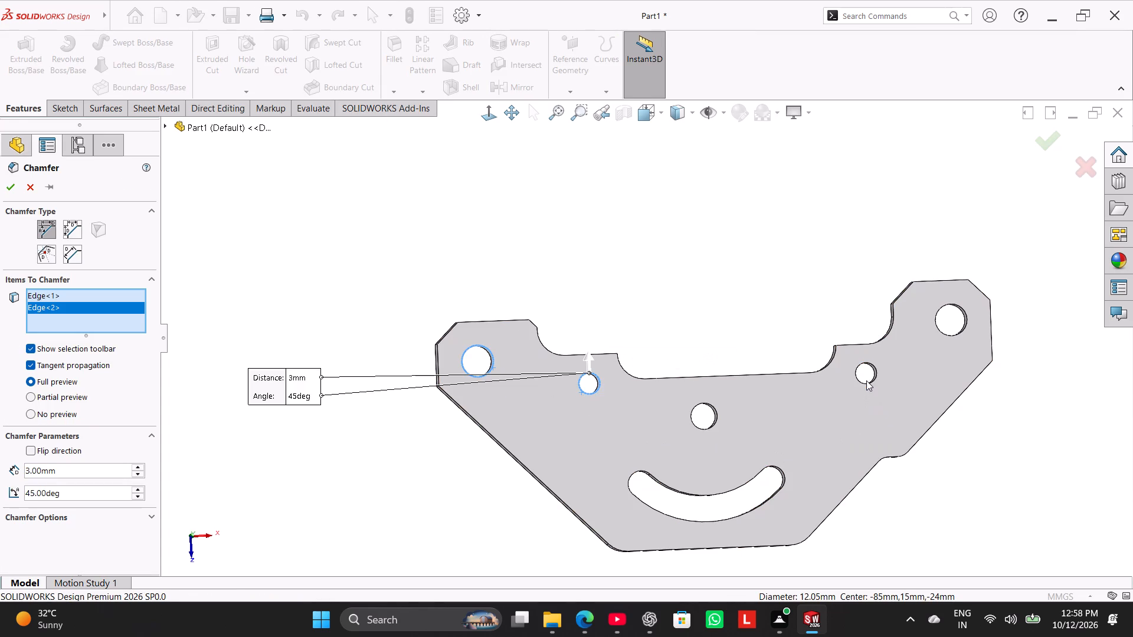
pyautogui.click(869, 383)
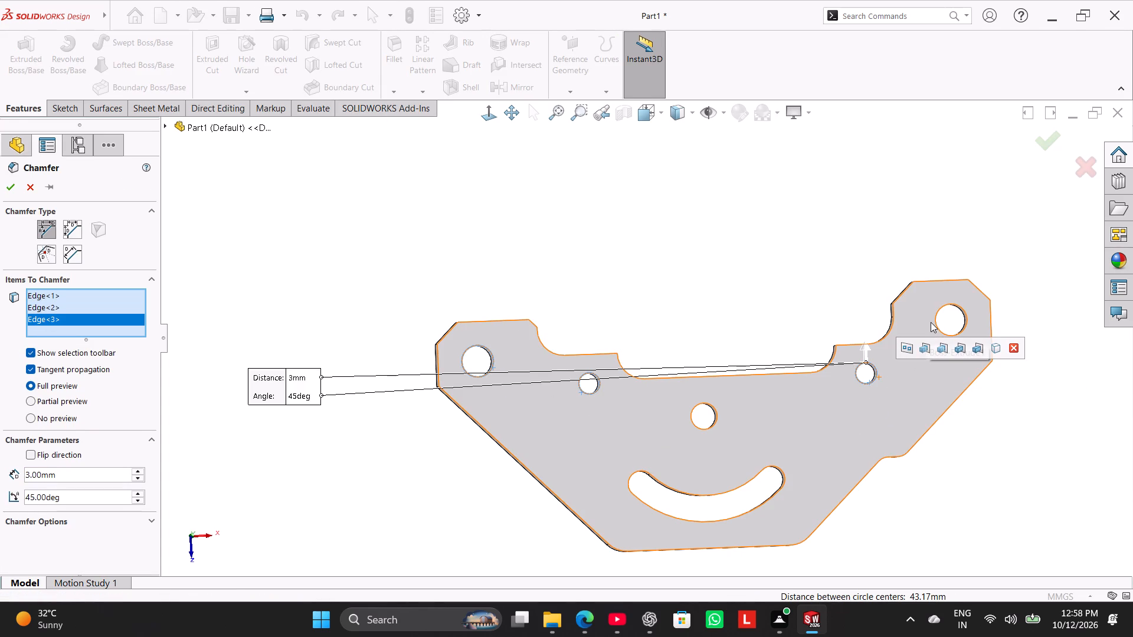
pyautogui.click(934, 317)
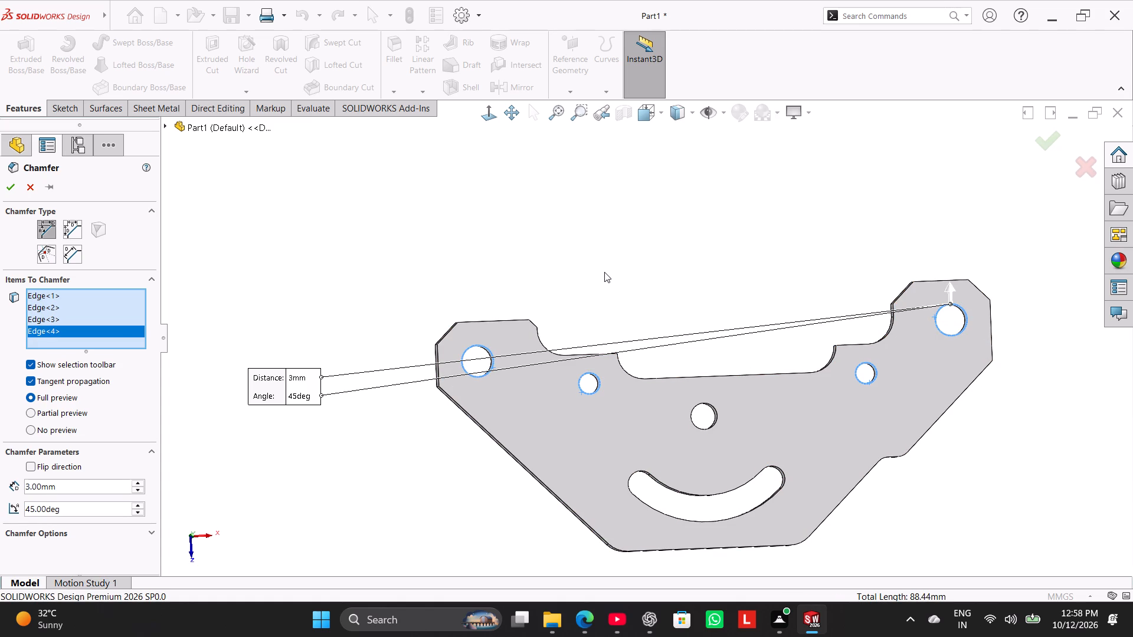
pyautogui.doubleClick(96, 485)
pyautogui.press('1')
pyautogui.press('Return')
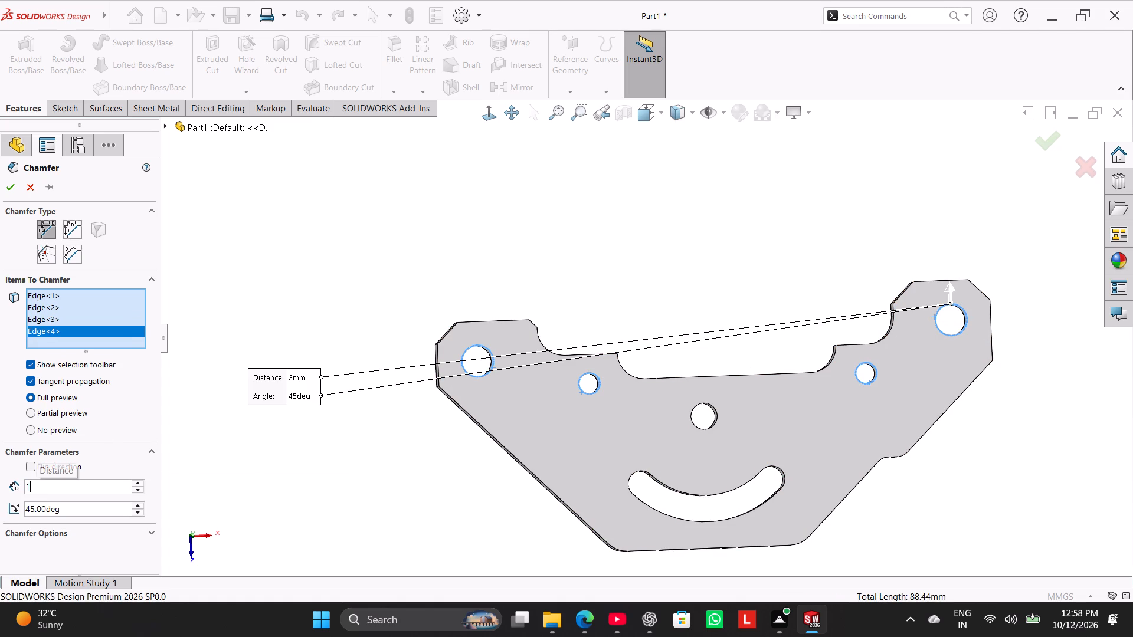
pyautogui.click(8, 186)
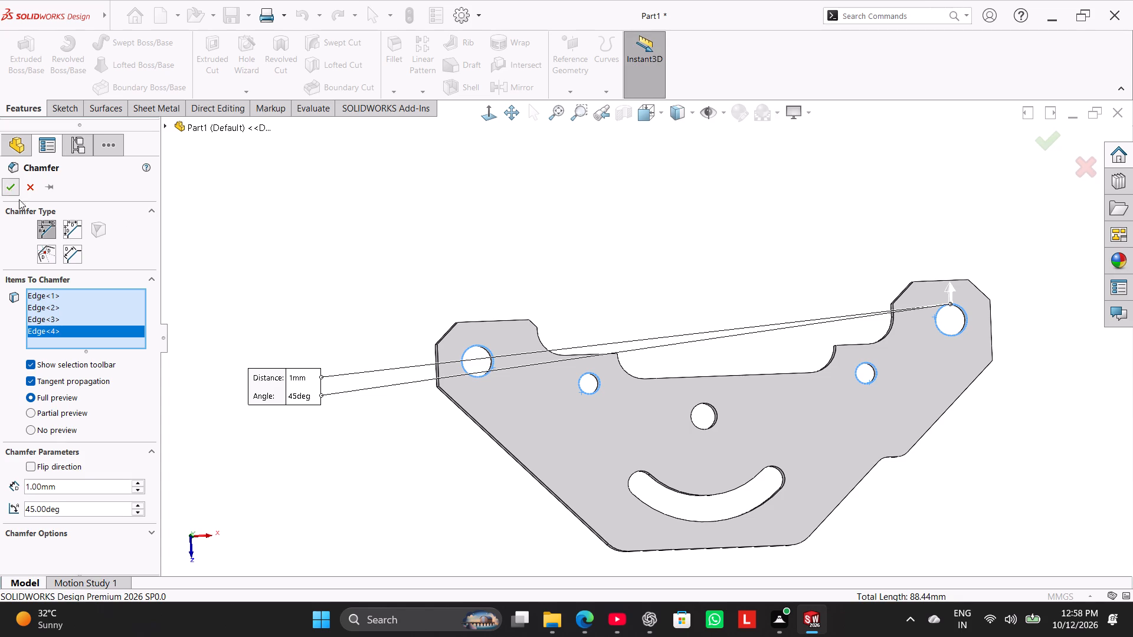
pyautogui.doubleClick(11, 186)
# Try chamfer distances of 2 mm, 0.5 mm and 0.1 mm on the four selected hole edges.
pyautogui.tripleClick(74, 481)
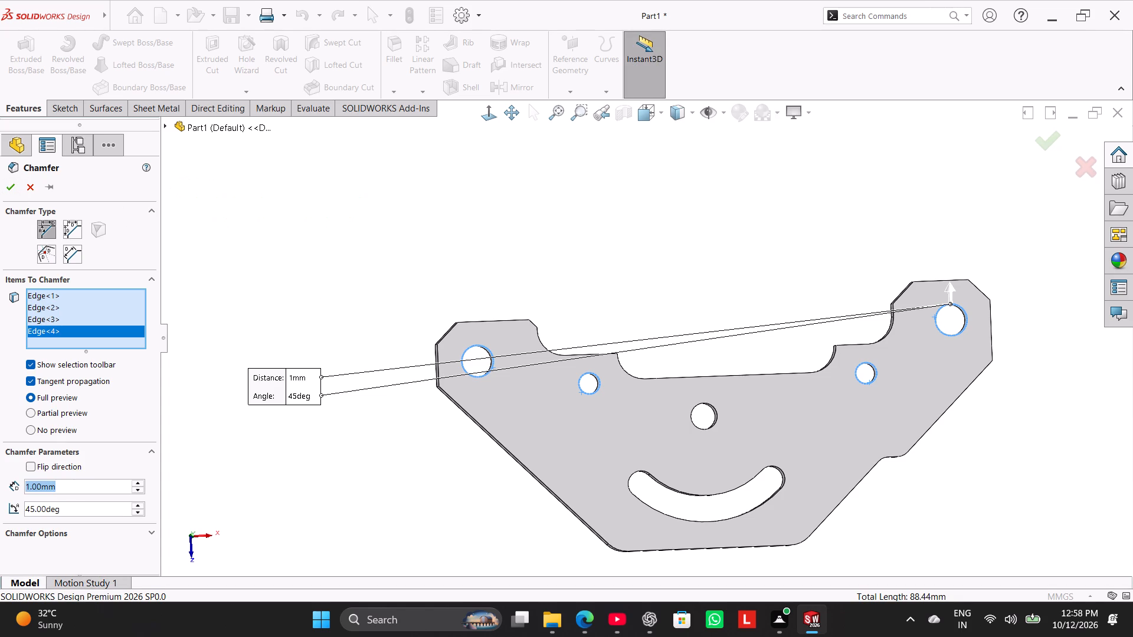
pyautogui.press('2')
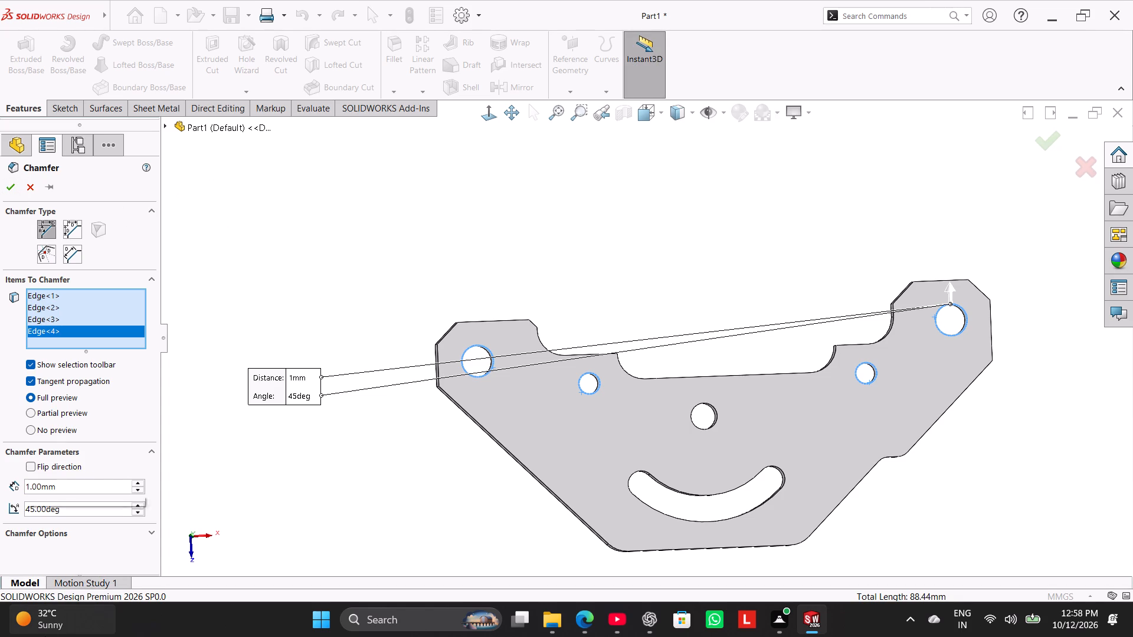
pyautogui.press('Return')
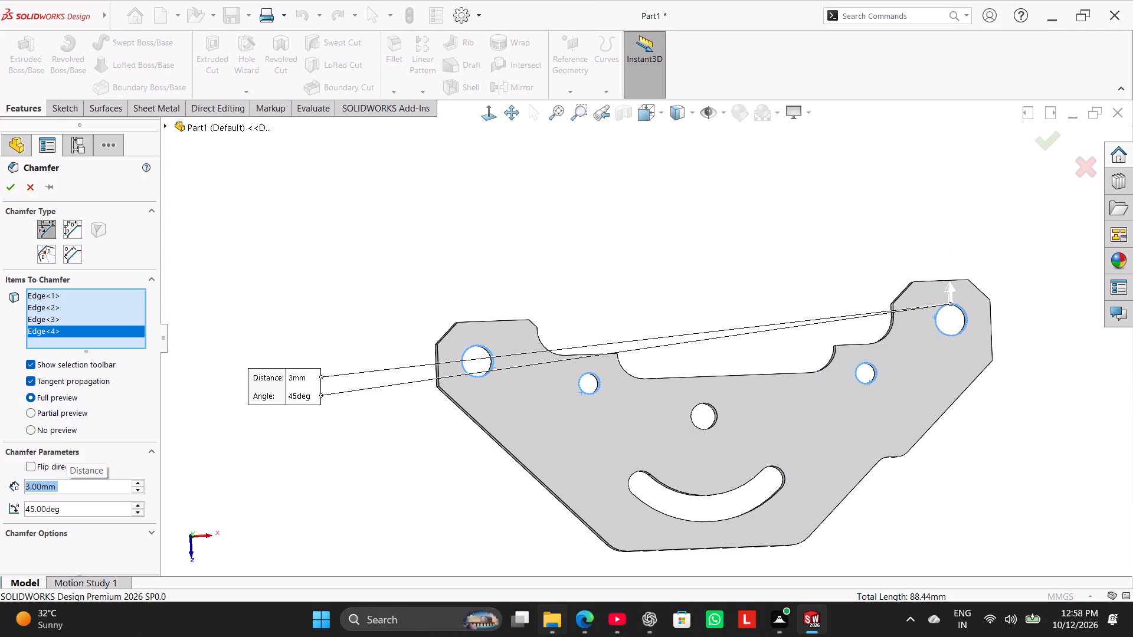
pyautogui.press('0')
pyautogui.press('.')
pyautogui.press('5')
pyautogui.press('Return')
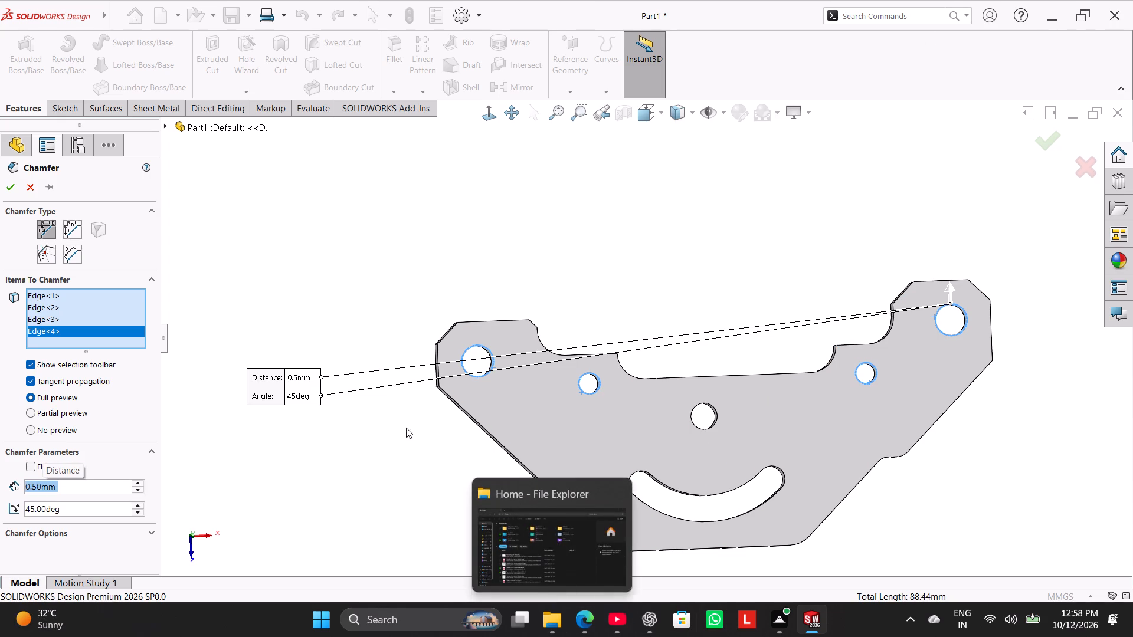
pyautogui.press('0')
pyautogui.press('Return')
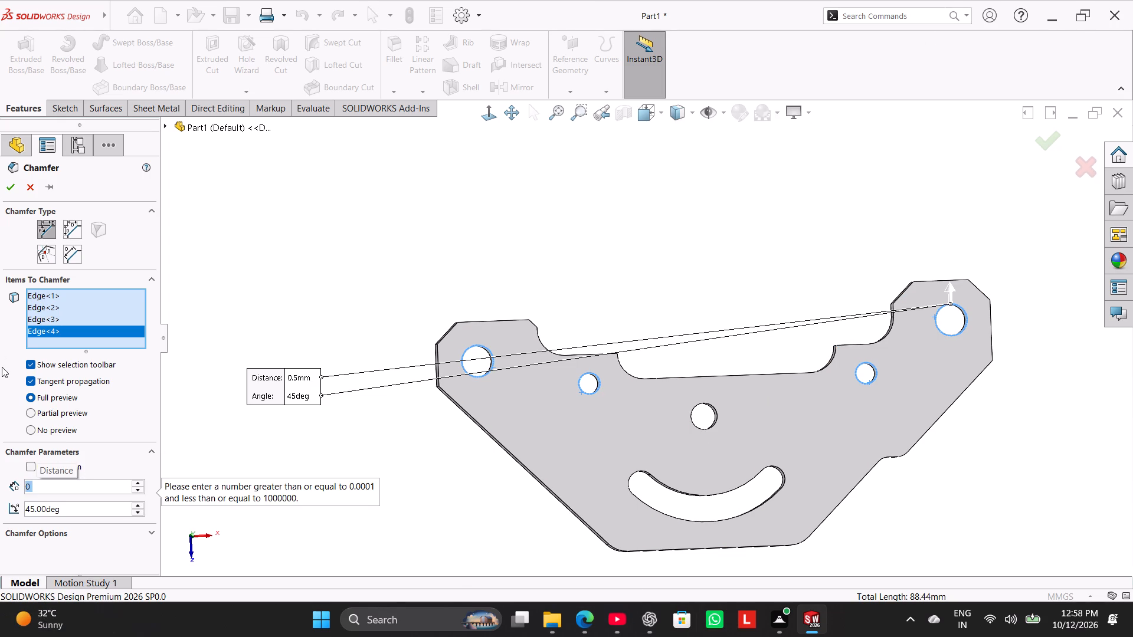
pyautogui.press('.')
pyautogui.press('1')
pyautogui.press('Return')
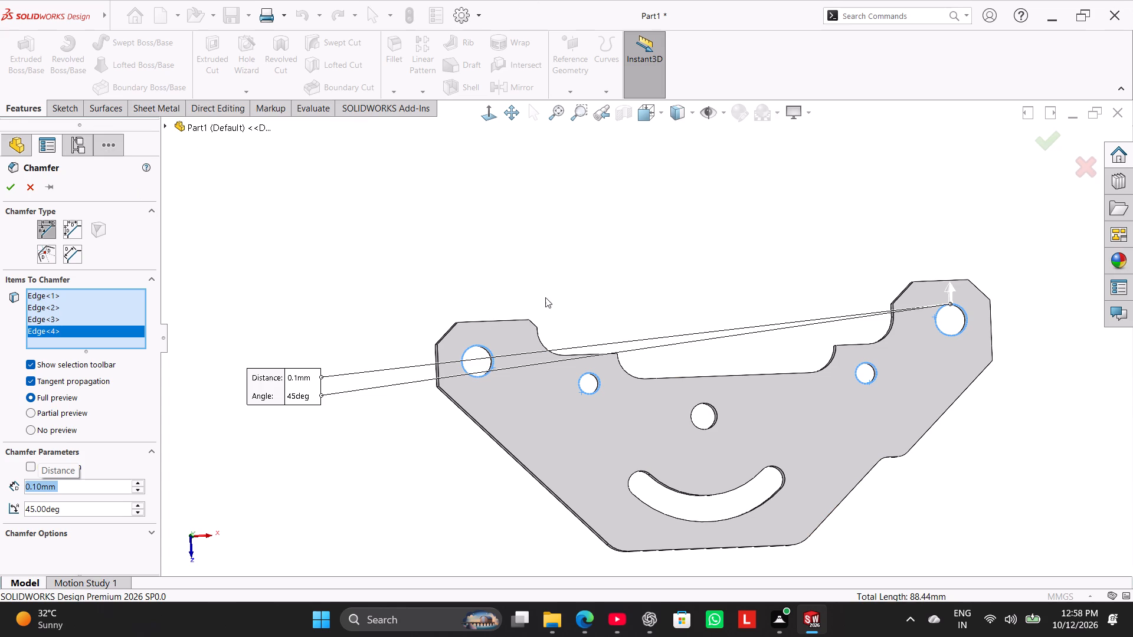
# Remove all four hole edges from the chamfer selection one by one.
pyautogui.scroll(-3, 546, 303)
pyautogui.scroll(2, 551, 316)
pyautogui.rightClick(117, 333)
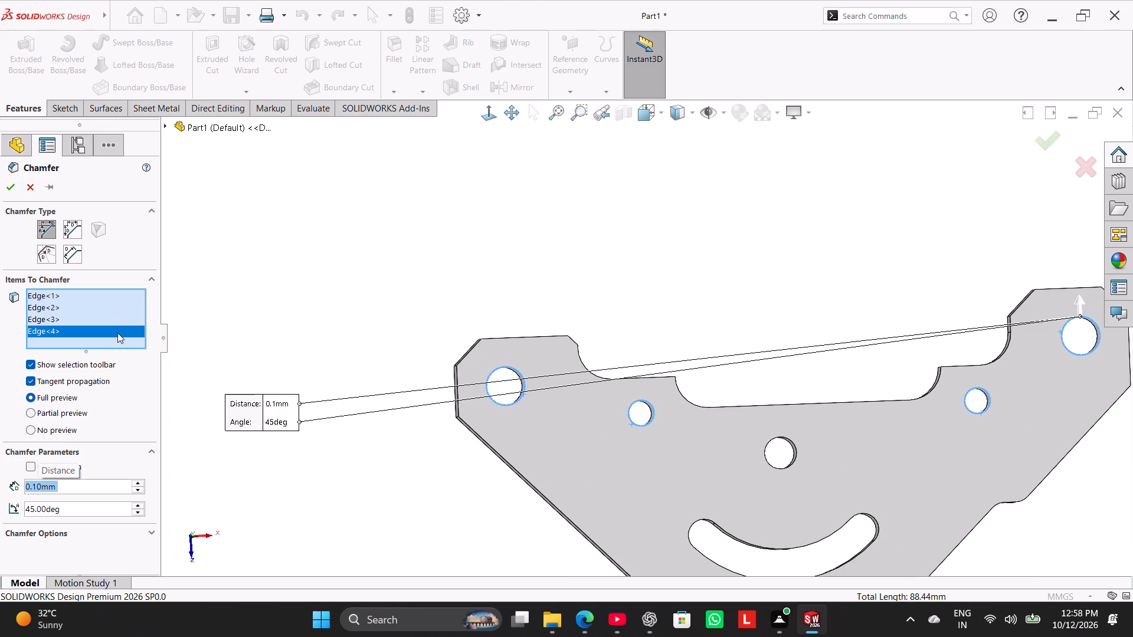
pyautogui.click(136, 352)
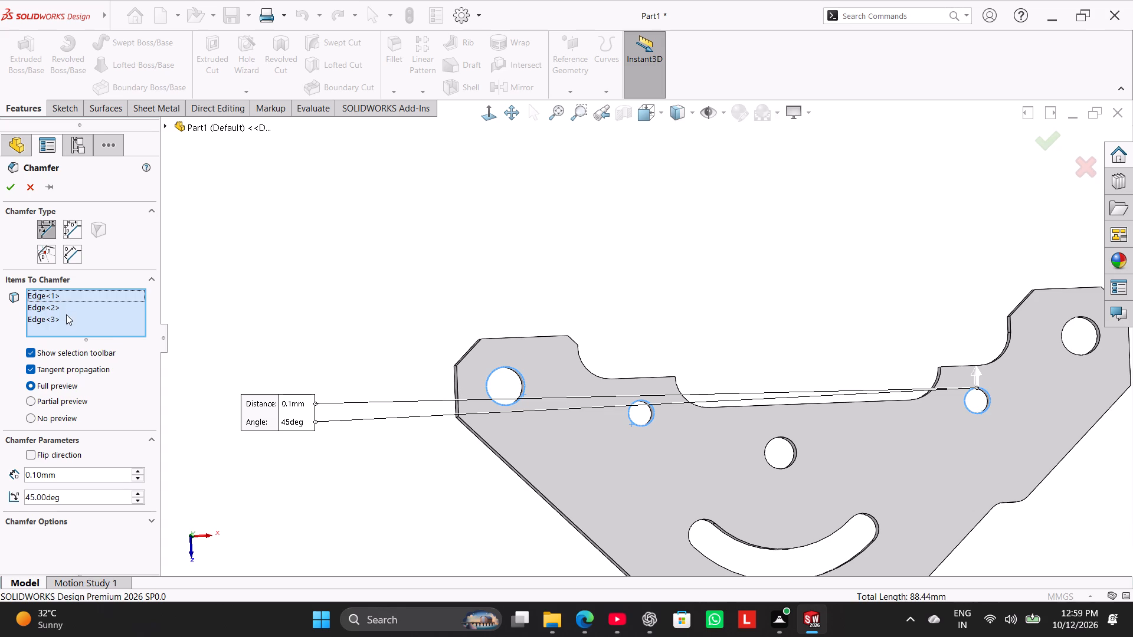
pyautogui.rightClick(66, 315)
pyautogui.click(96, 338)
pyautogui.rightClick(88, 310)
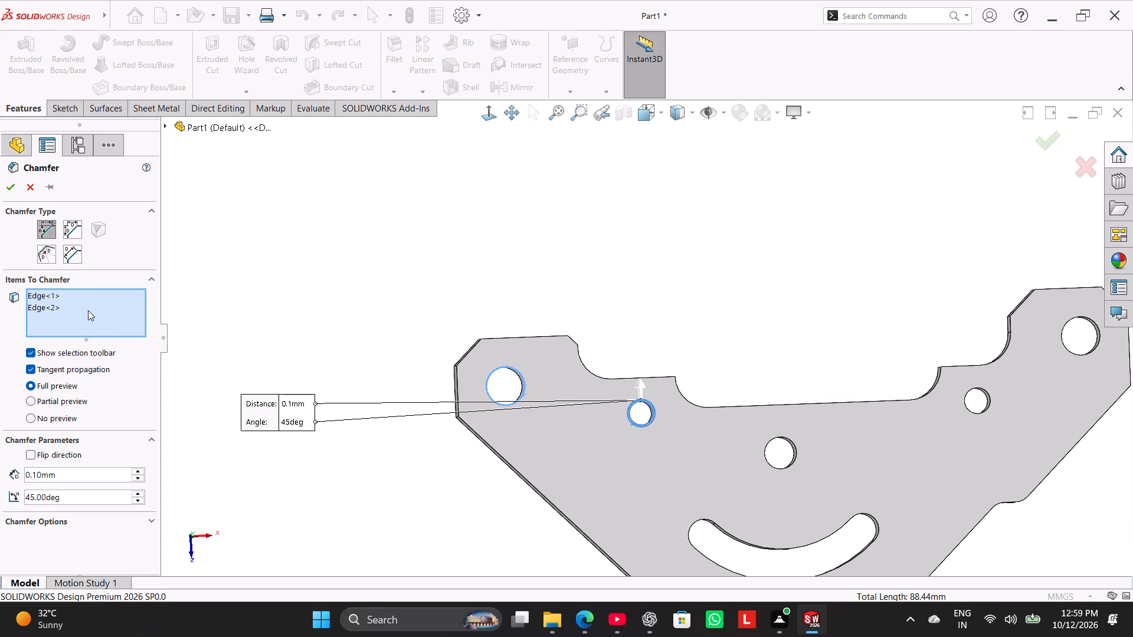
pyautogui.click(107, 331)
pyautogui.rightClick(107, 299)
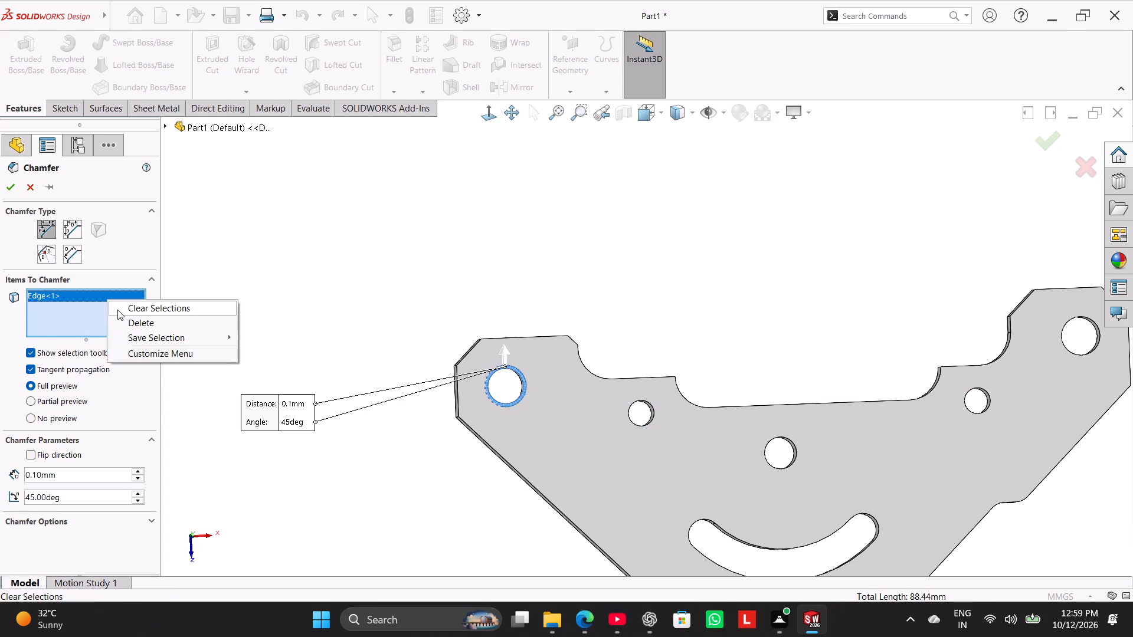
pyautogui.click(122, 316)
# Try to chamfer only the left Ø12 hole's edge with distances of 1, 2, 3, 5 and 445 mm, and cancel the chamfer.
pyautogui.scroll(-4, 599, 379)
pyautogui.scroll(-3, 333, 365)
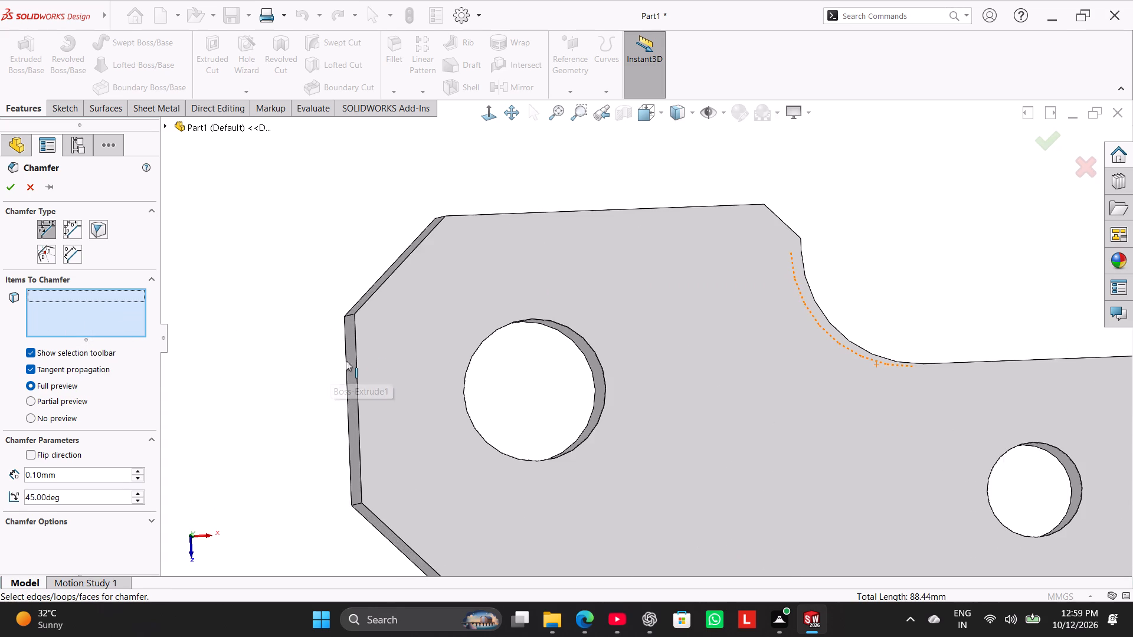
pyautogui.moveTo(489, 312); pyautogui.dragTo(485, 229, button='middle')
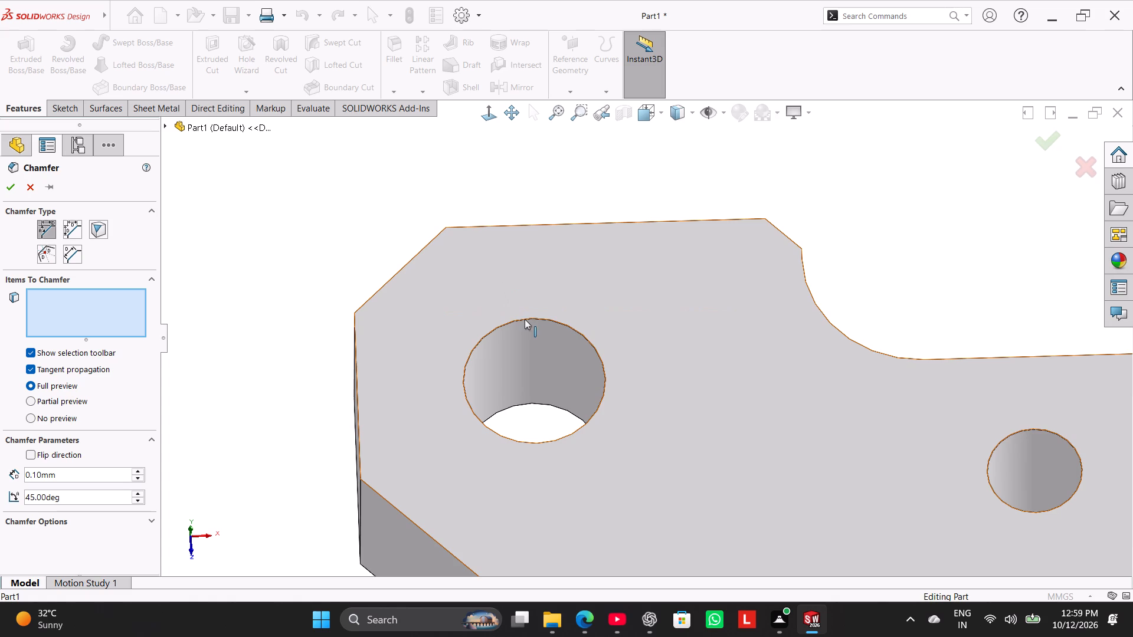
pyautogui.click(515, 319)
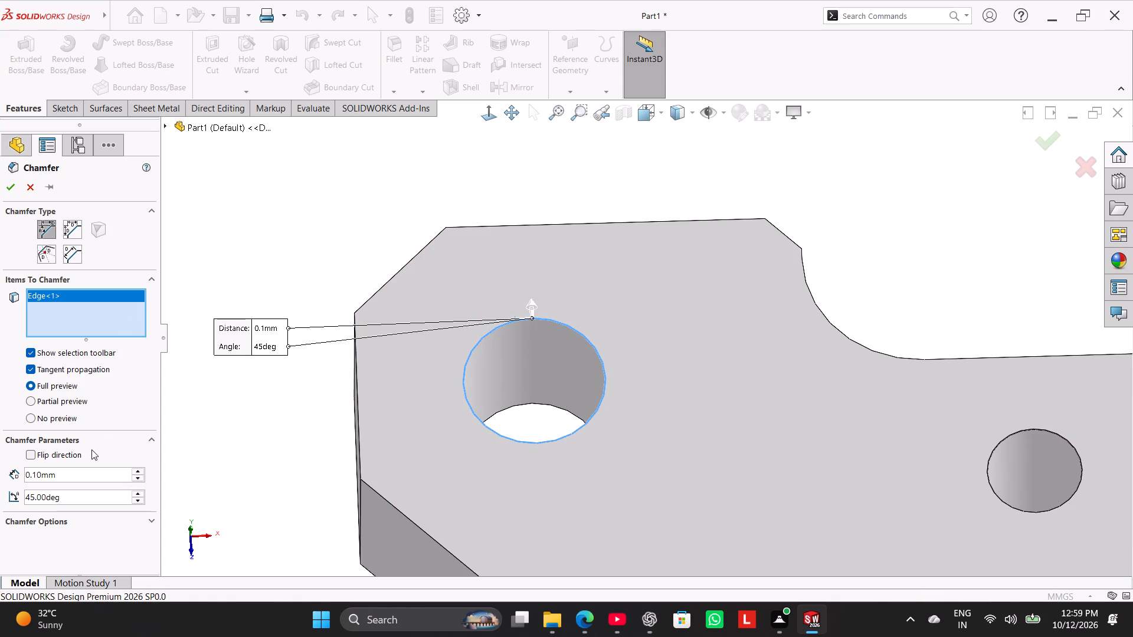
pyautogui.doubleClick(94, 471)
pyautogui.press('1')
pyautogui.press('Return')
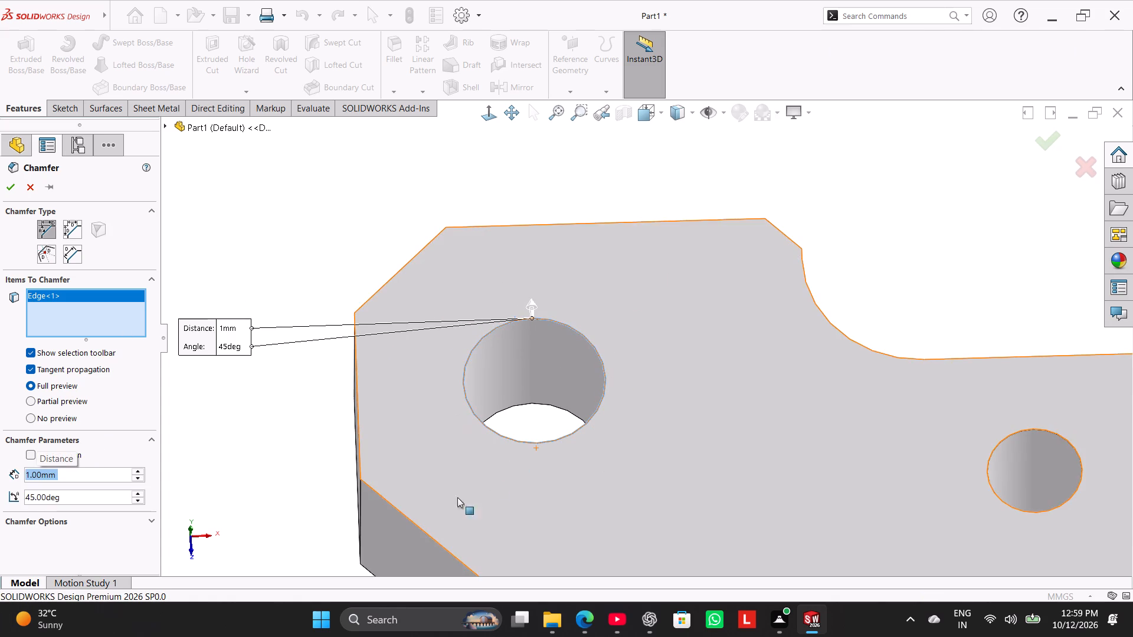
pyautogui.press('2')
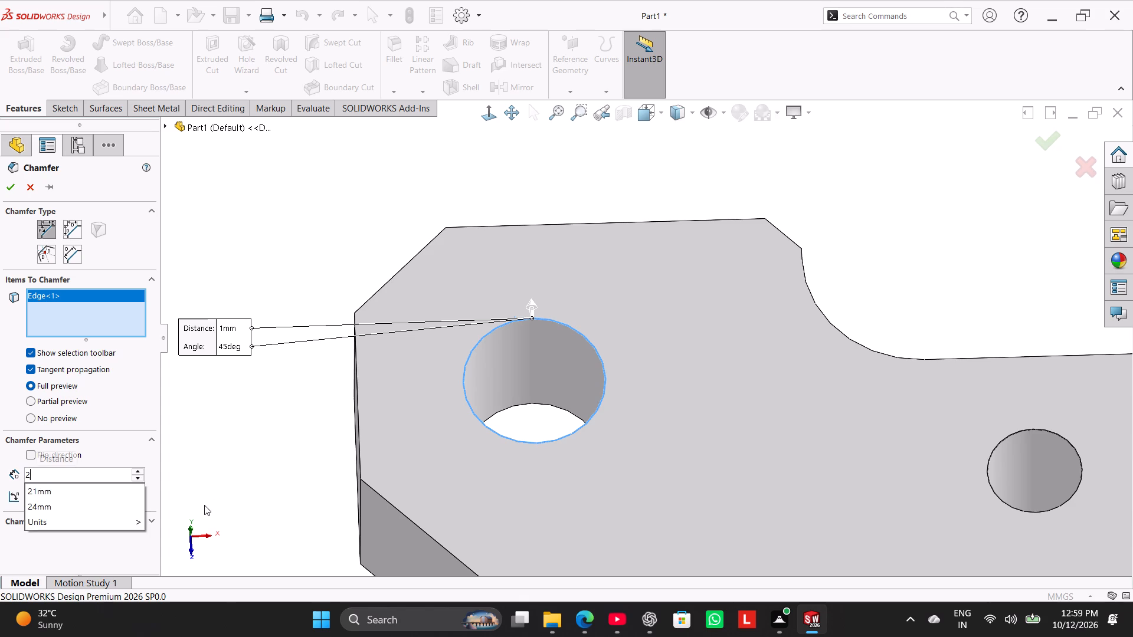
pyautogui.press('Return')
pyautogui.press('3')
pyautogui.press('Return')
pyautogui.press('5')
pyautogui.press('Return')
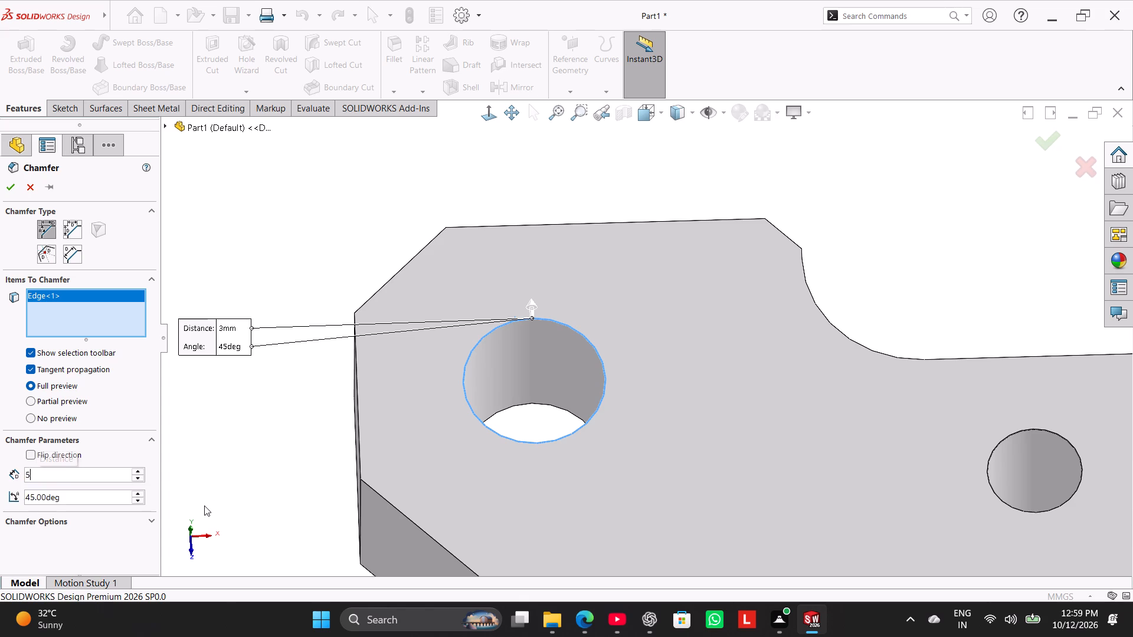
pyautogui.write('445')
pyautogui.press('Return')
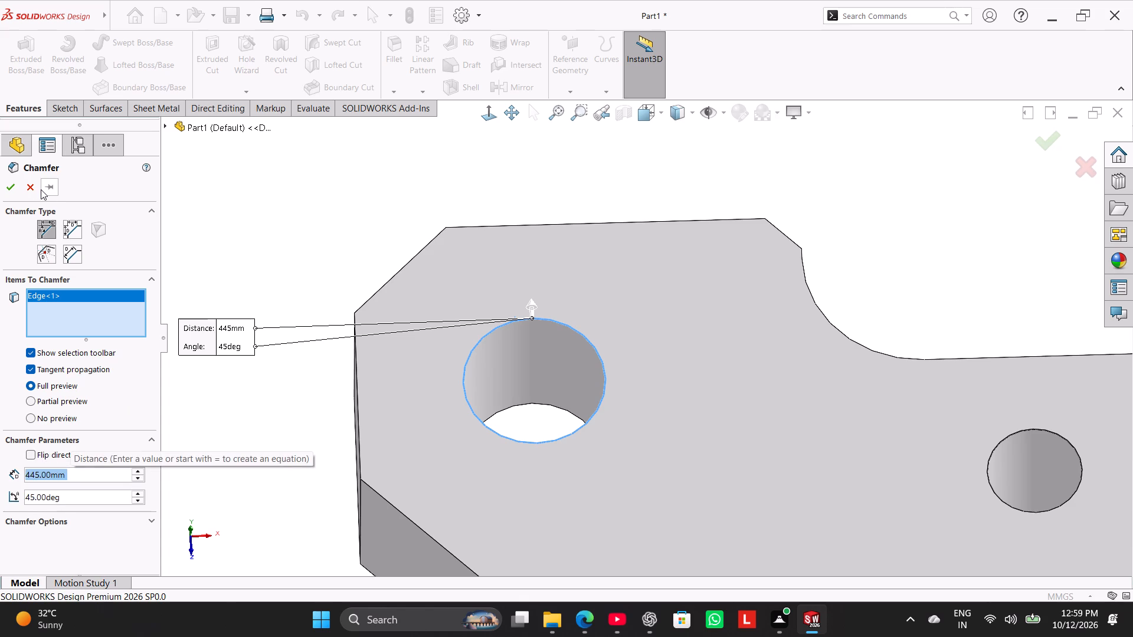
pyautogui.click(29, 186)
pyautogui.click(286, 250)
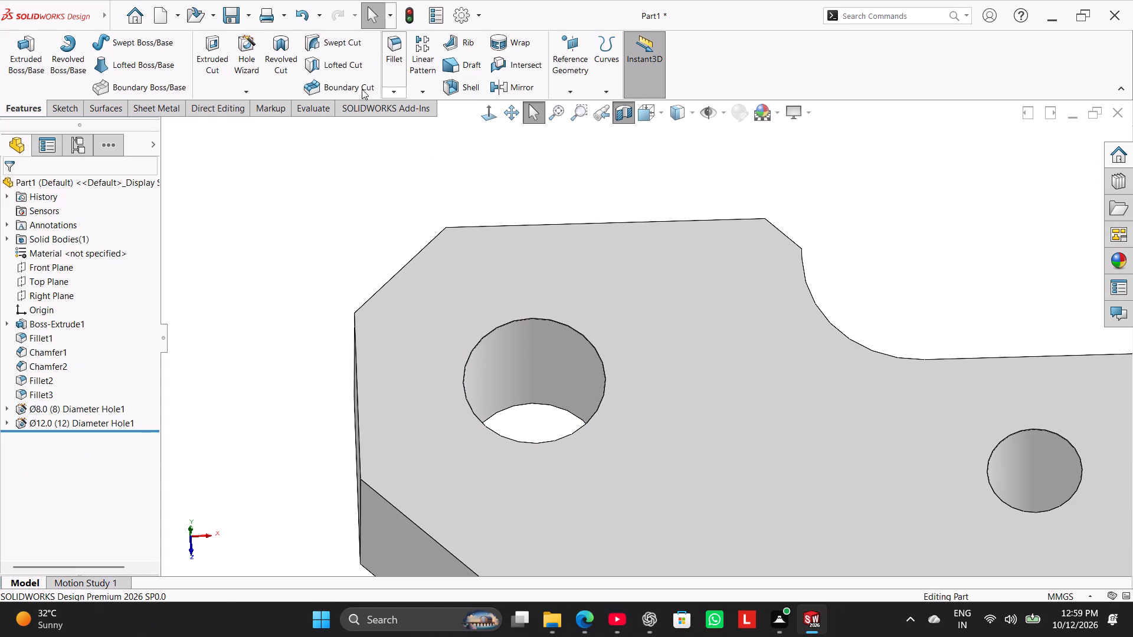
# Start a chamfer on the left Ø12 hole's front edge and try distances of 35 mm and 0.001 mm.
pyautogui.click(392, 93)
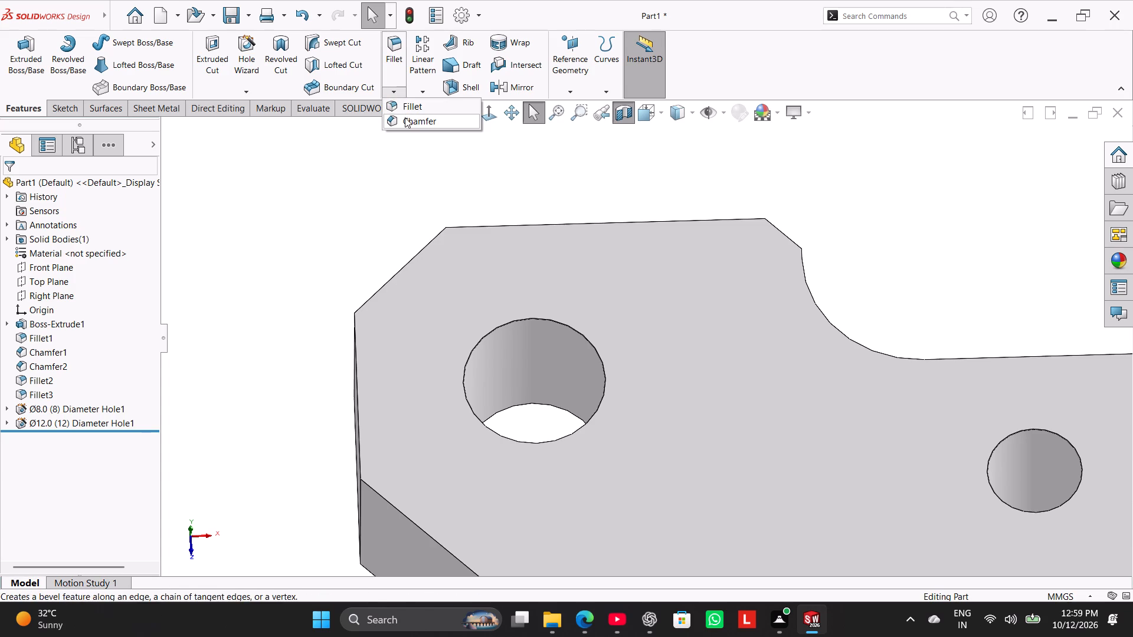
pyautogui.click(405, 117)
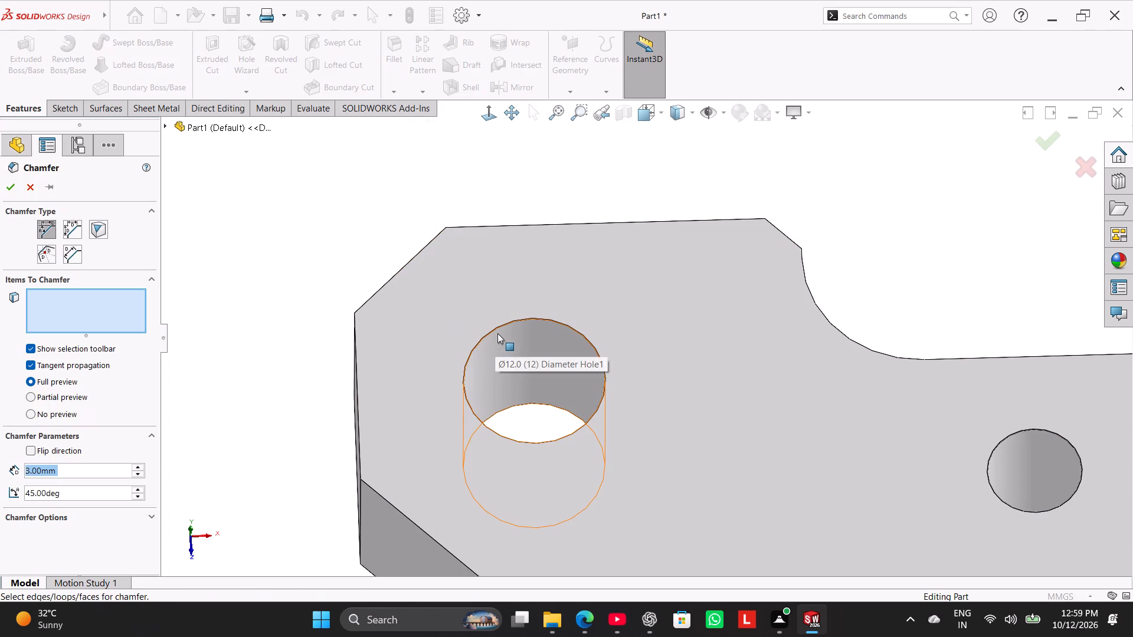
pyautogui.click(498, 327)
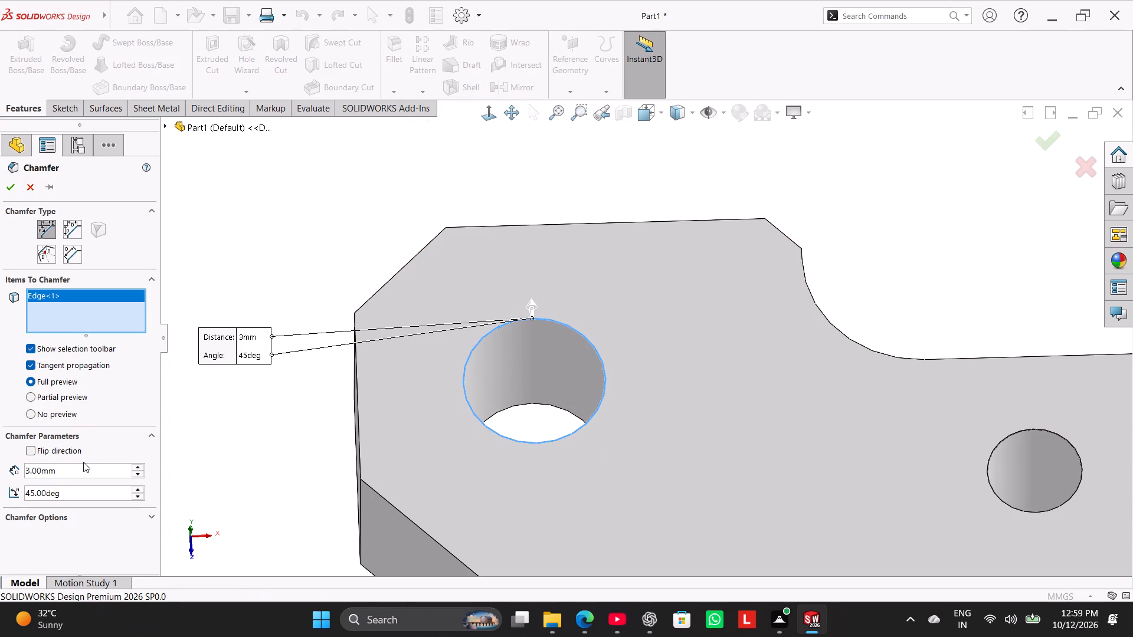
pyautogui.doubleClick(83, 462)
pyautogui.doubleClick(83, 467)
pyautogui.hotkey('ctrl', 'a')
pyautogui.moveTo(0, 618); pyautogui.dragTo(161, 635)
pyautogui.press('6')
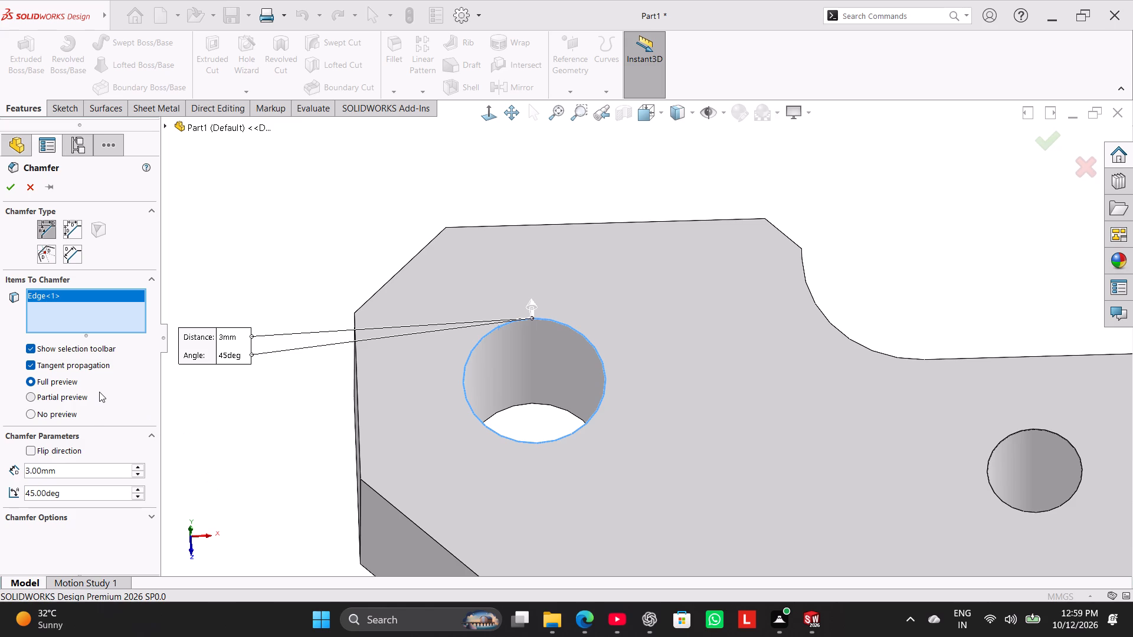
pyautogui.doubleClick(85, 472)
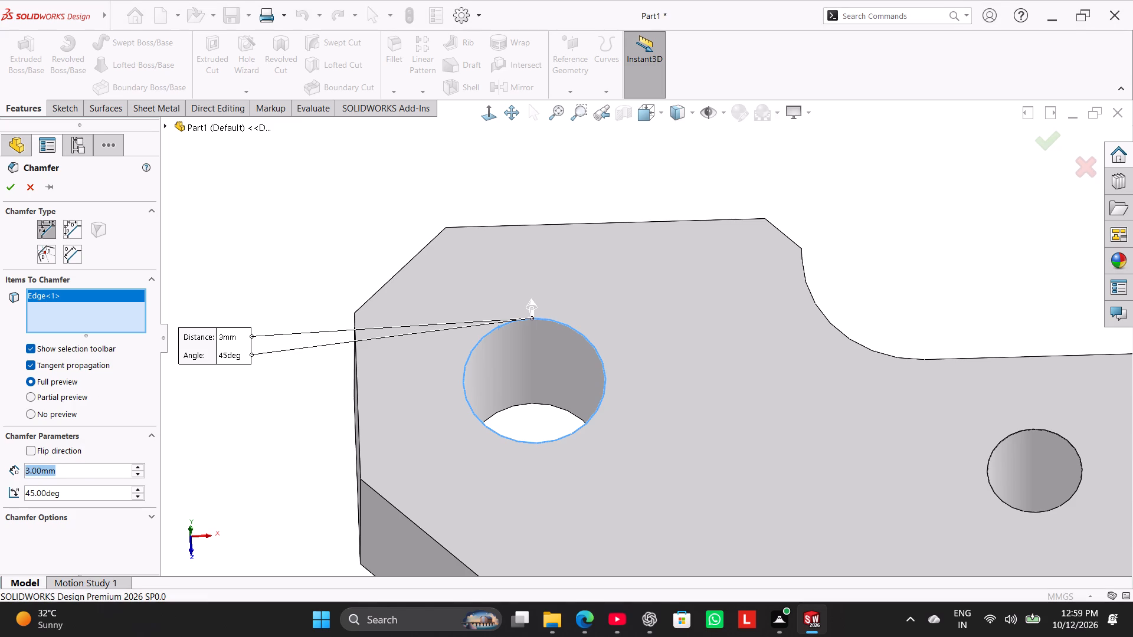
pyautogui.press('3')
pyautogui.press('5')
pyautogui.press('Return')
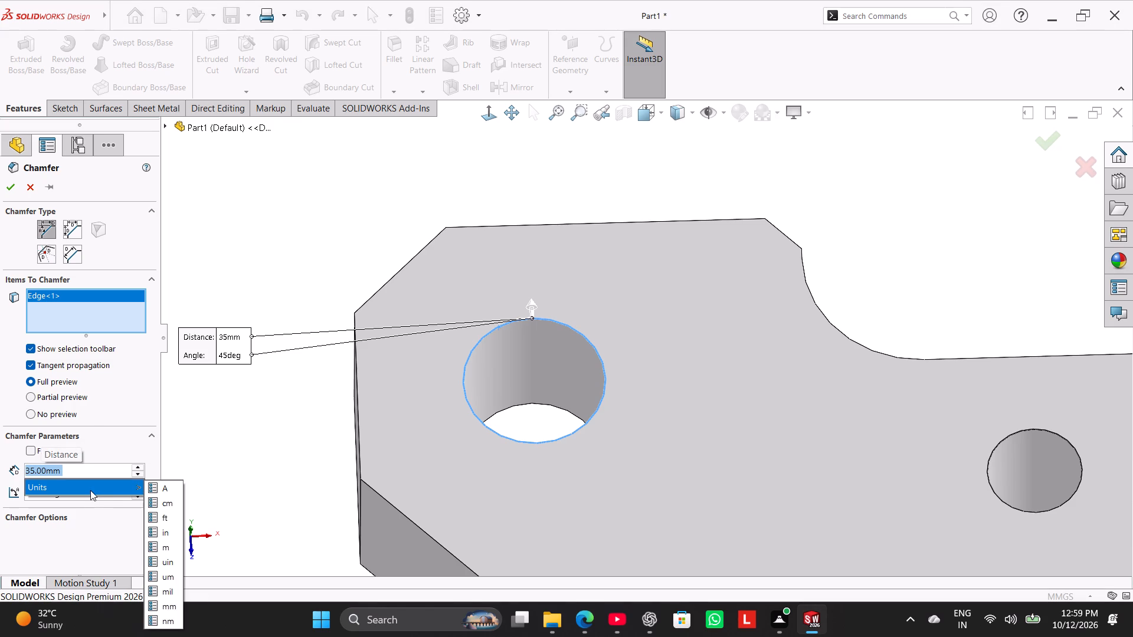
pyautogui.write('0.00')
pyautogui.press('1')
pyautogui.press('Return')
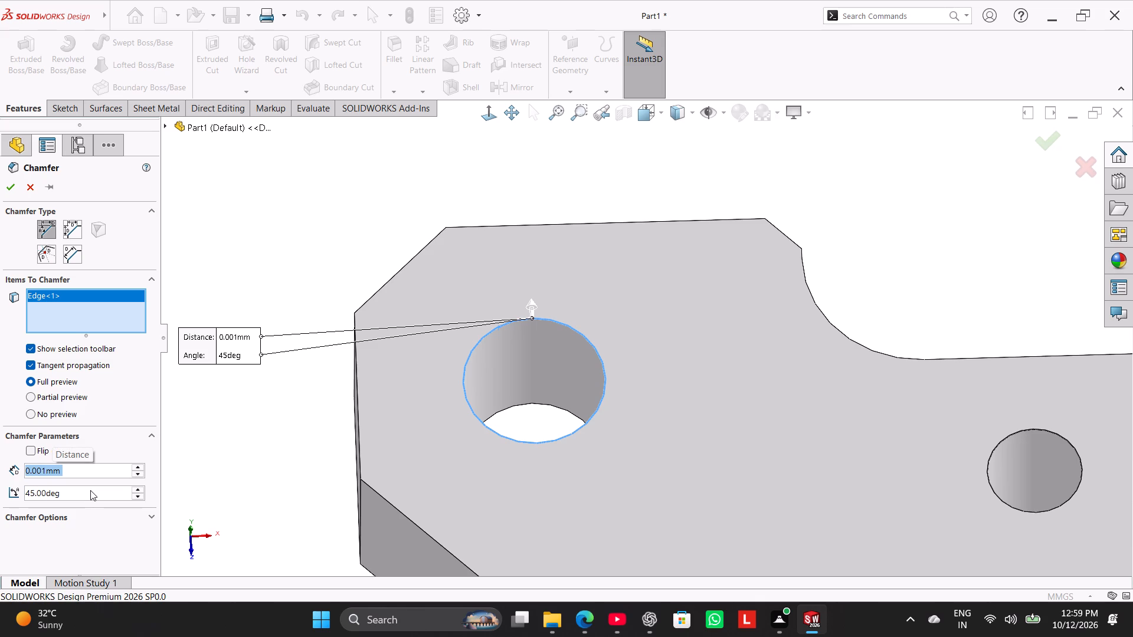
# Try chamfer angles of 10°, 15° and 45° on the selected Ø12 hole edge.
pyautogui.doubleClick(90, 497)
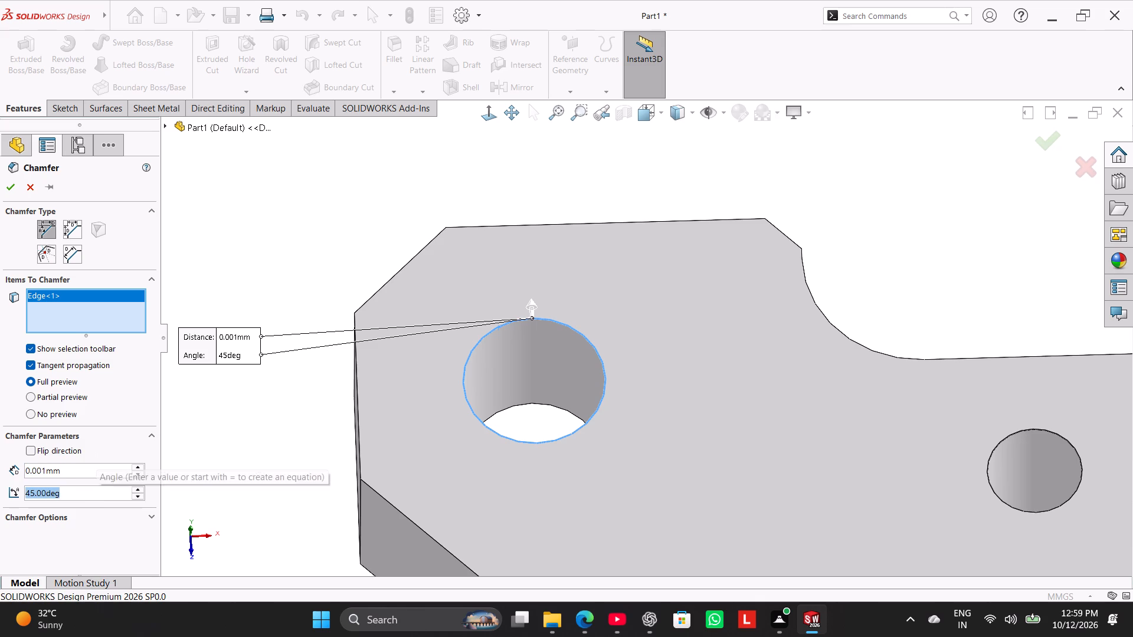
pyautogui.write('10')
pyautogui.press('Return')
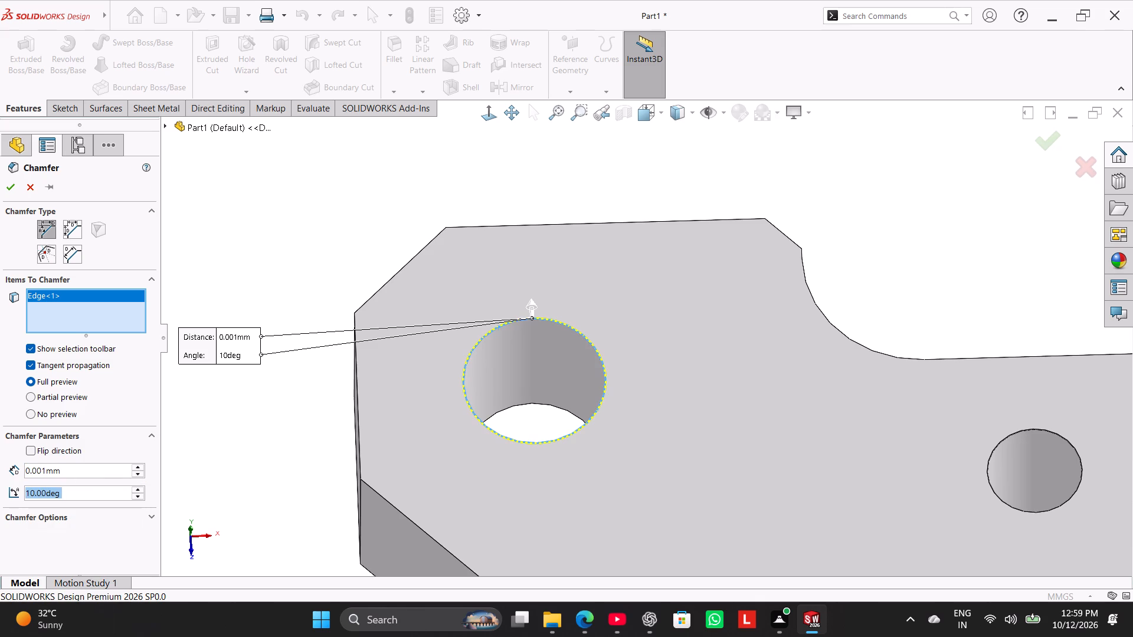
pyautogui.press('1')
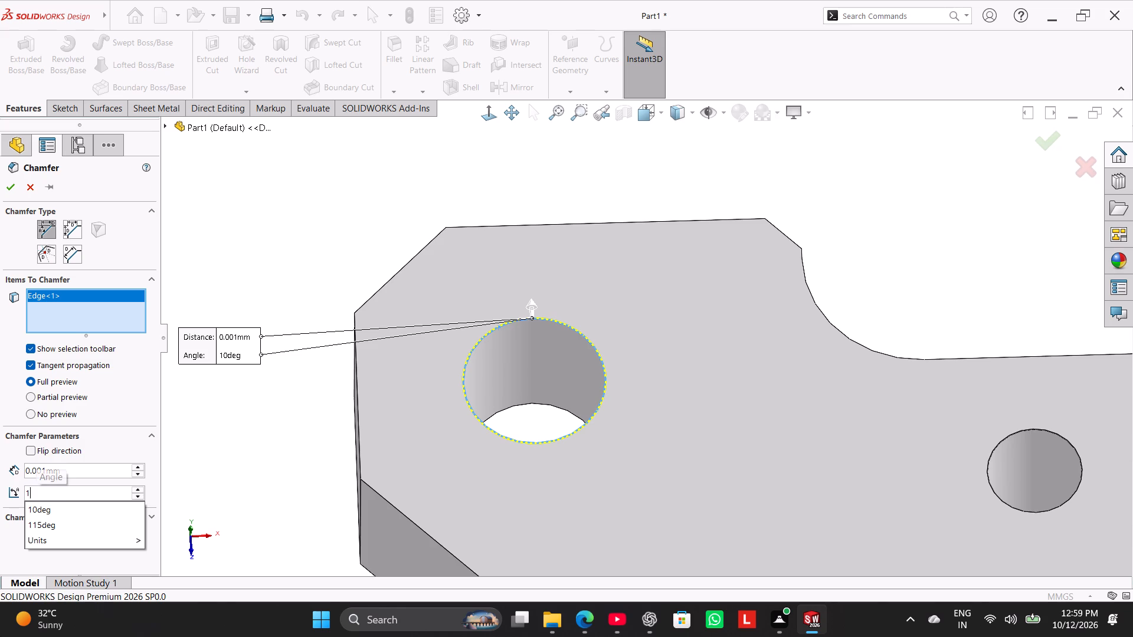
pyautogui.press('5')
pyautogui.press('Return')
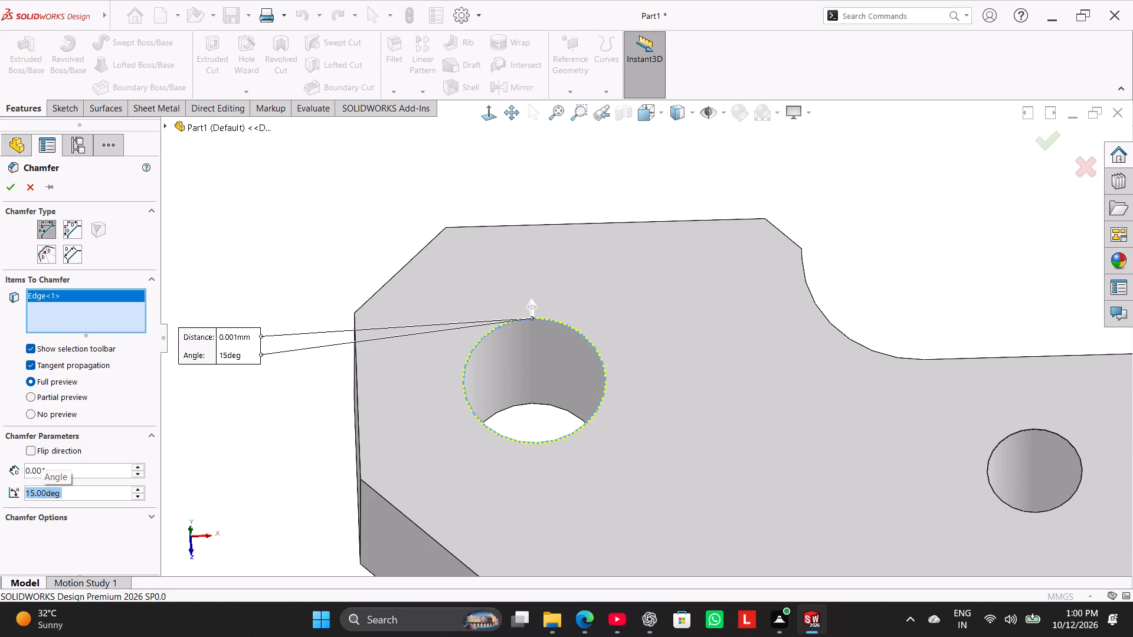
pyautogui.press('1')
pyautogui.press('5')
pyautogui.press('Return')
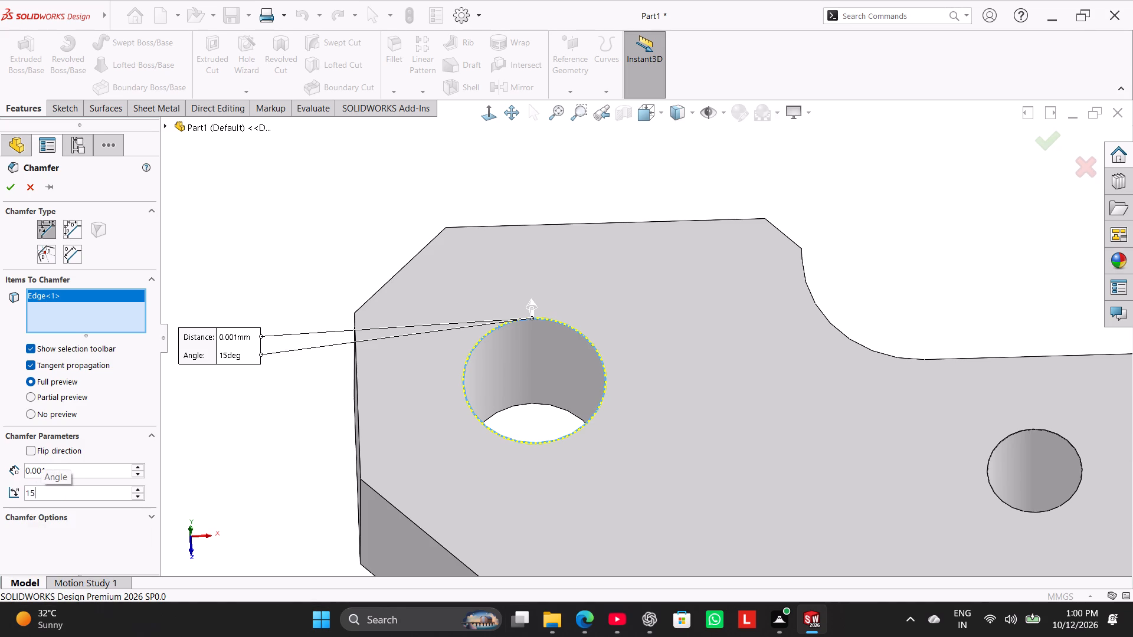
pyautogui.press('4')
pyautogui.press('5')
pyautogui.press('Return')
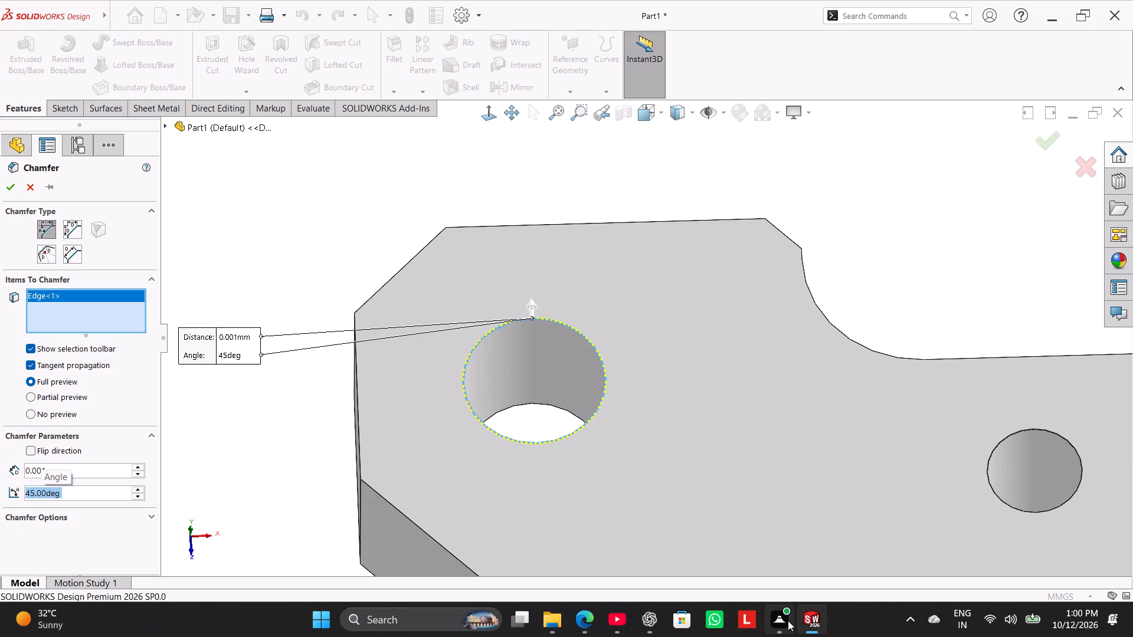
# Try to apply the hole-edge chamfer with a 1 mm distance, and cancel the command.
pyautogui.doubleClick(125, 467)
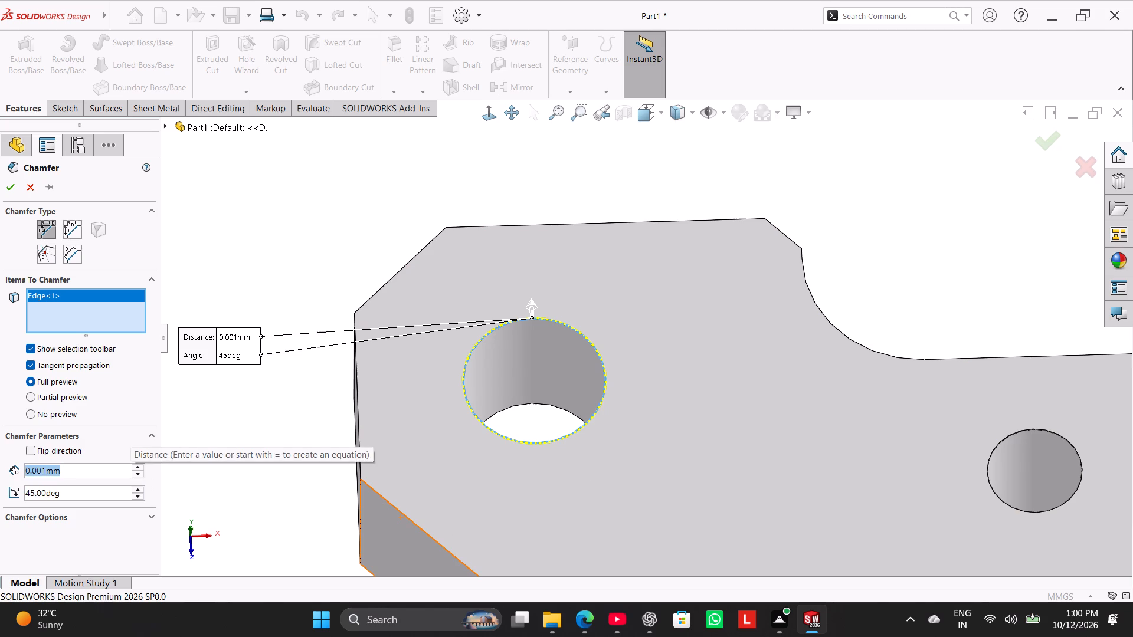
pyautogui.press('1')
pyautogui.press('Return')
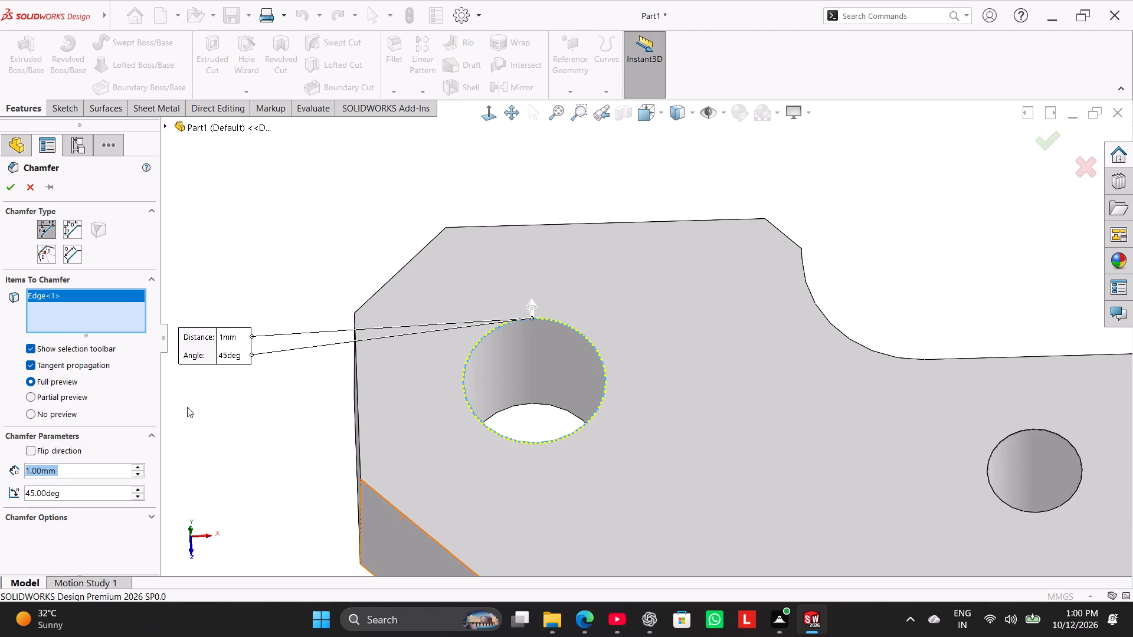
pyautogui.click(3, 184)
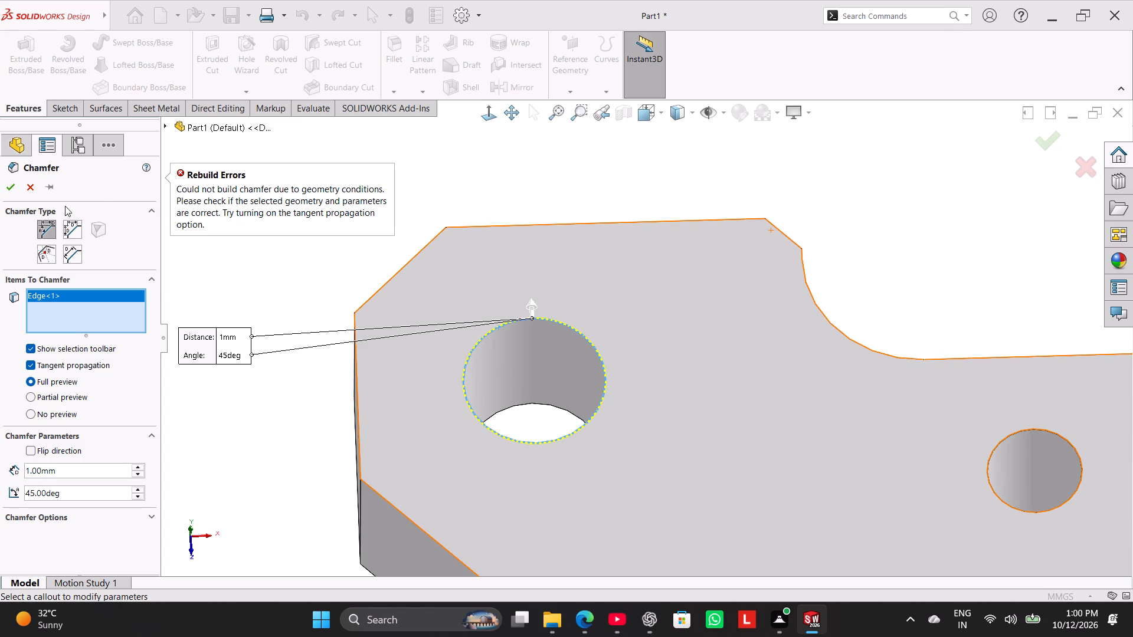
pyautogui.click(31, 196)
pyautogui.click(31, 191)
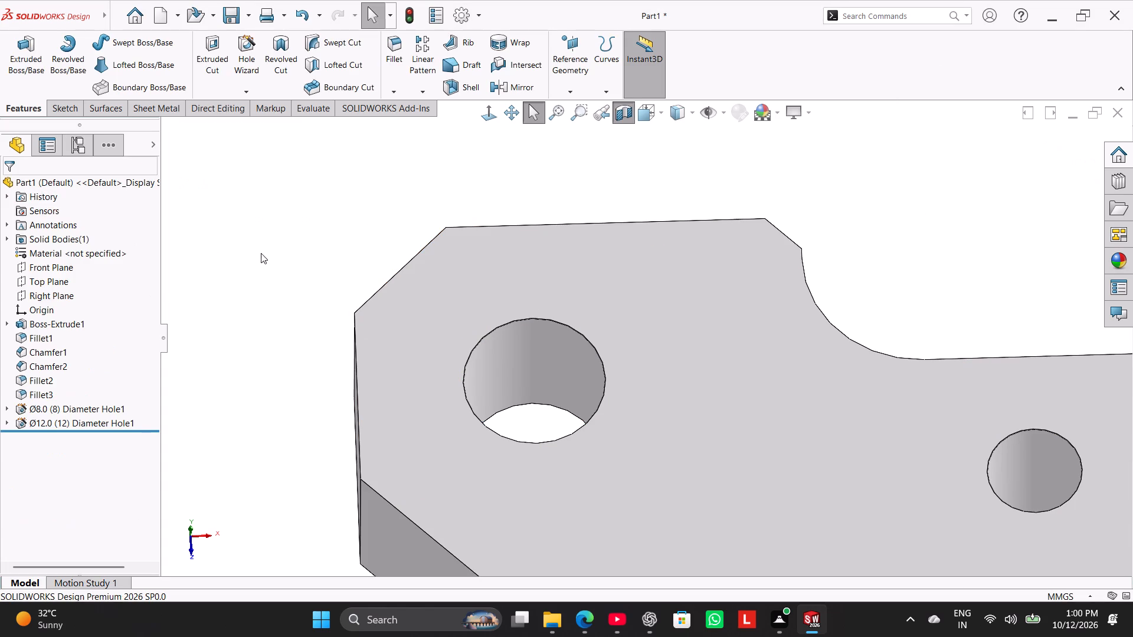
# Start a new chamfer on the left Ø12 hole's front edge and set its distance to 1 mm.
pyautogui.click(269, 255)
pyautogui.moveTo(299, 277); pyautogui.dragTo(335, 303, button='middle')
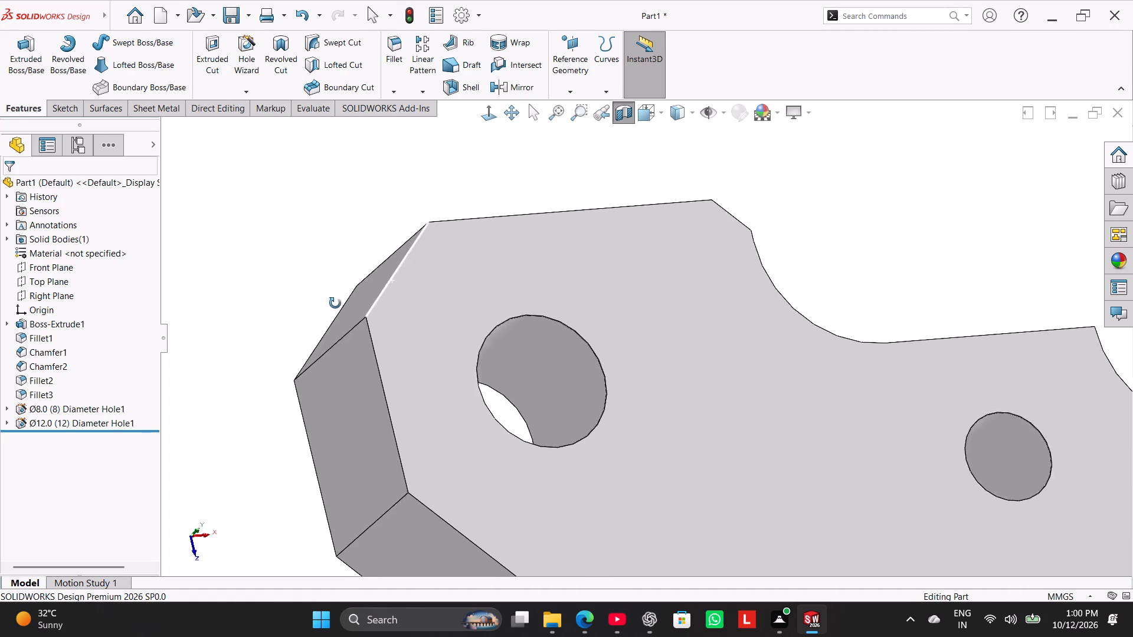
pyautogui.moveTo(335, 303); pyautogui.dragTo(342, 347, button='middle')
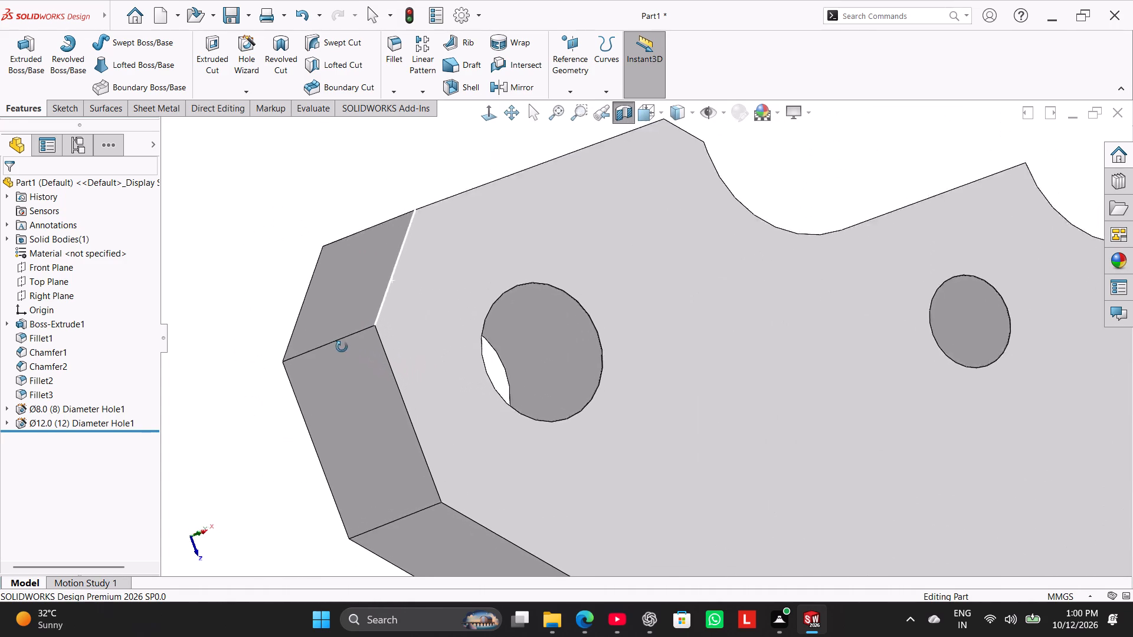
pyautogui.moveTo(342, 347); pyautogui.dragTo(338, 358, button='middle')
pyautogui.click(274, 406)
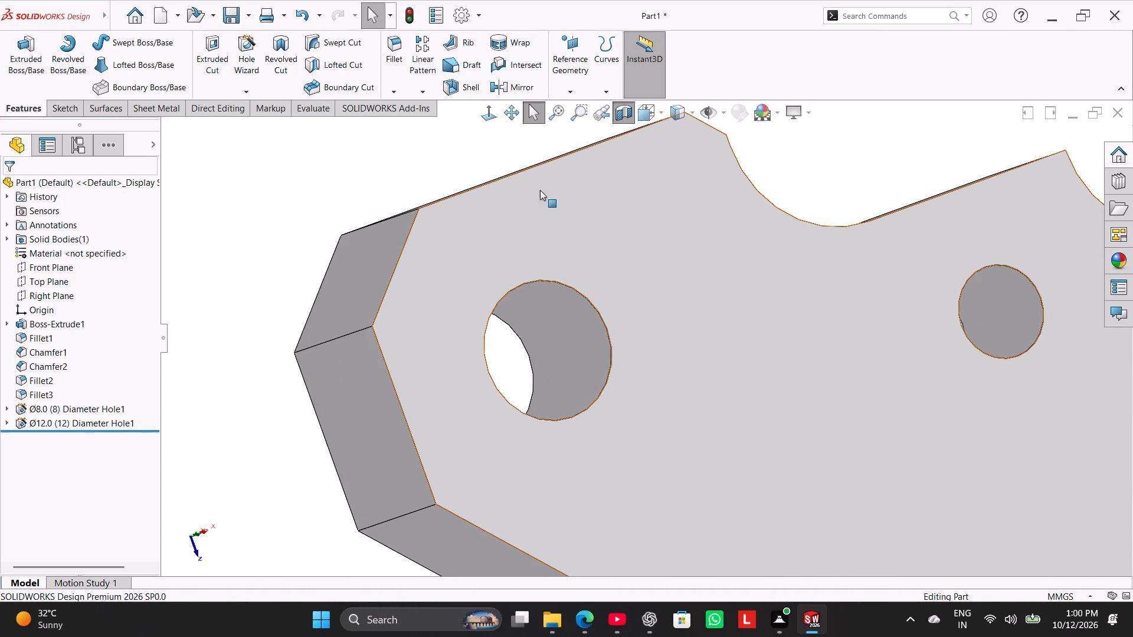
pyautogui.click(402, 92)
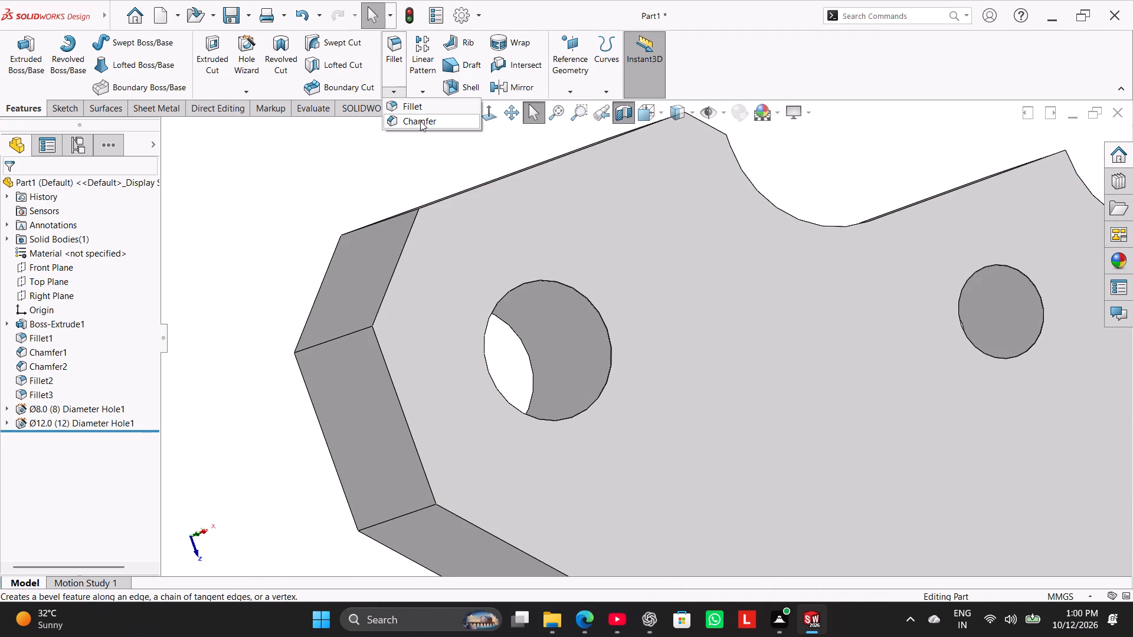
pyautogui.click(420, 121)
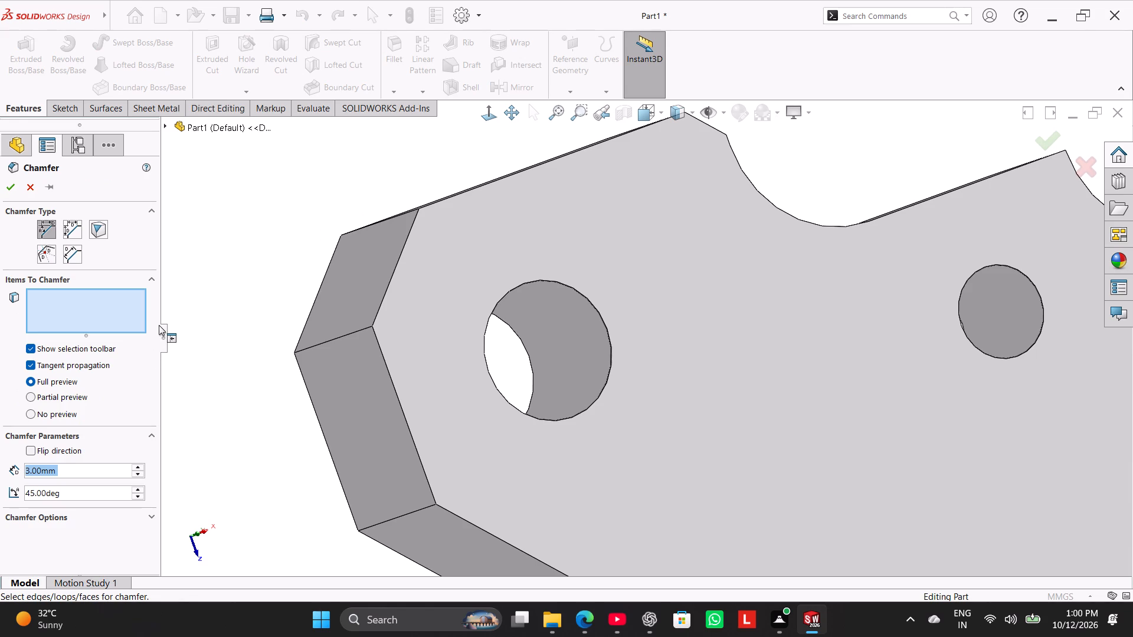
pyautogui.click(485, 342)
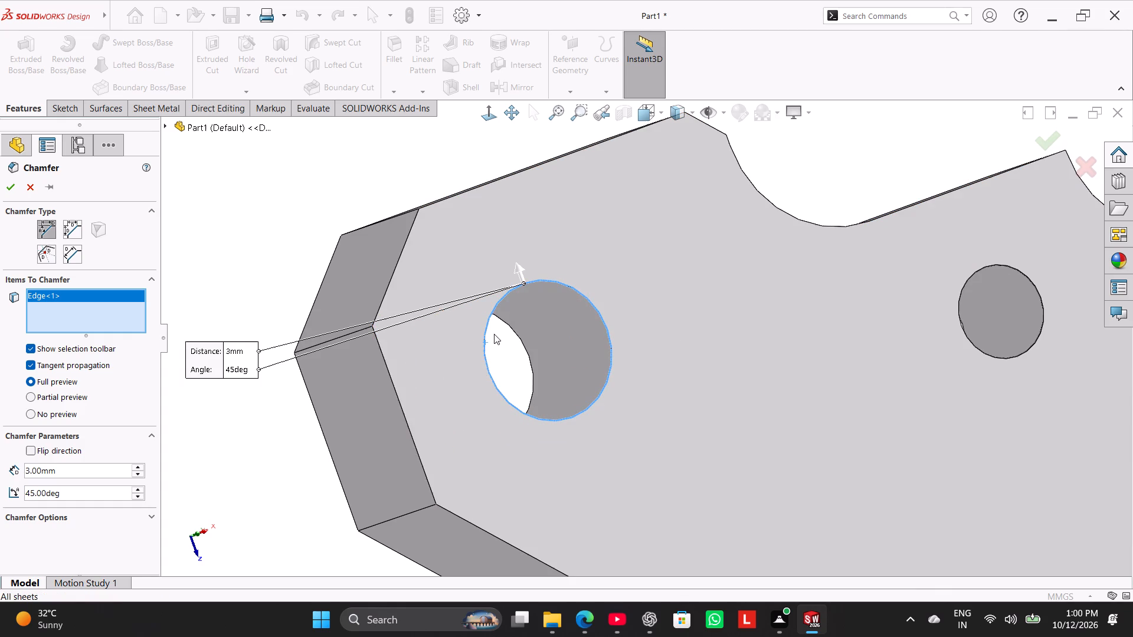
pyautogui.click(69, 464)
pyautogui.click(73, 463)
pyautogui.doubleClick(89, 469)
pyautogui.press('1')
pyautogui.press('Return')
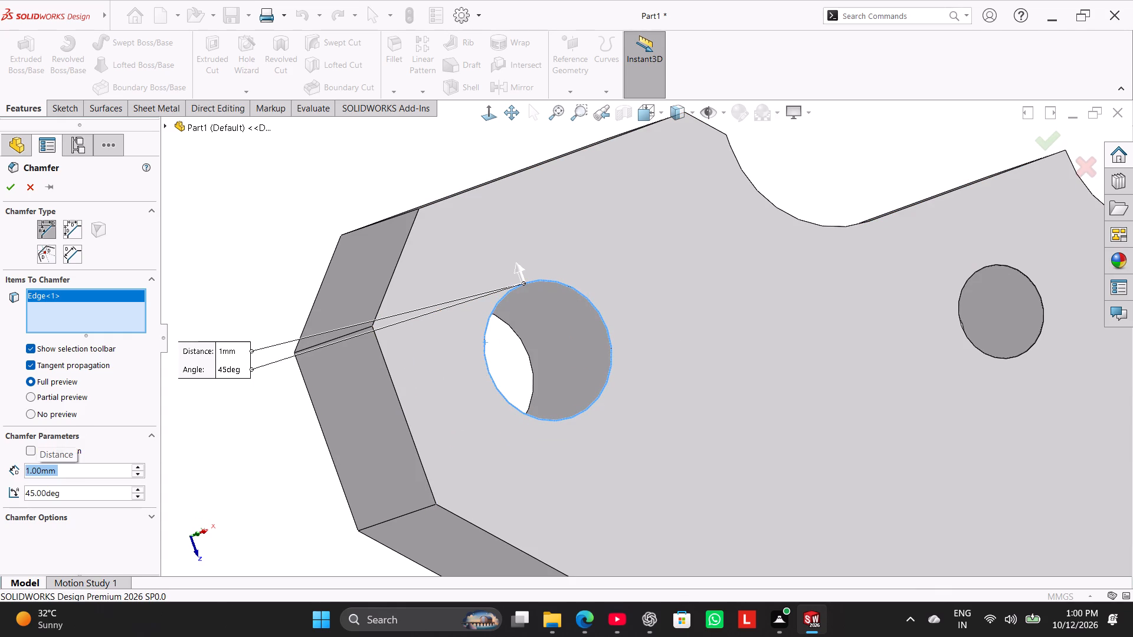
# Try flipping the chamfer direction, restore it, and enable the Select through faces and Keep features options.
pyautogui.click(120, 444)
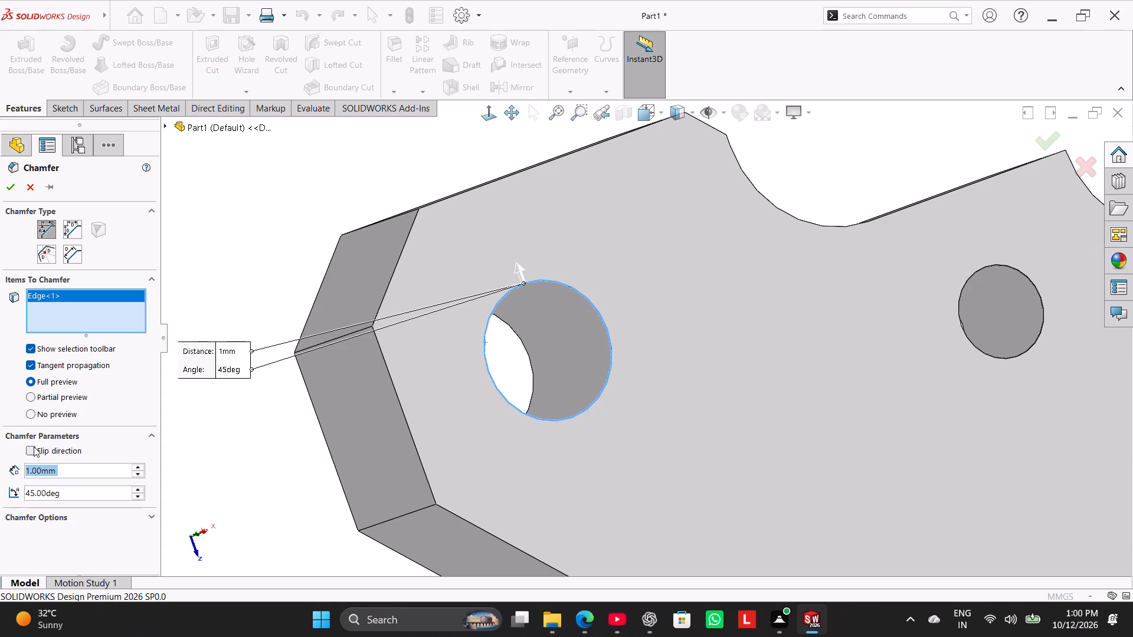
pyautogui.click(34, 446)
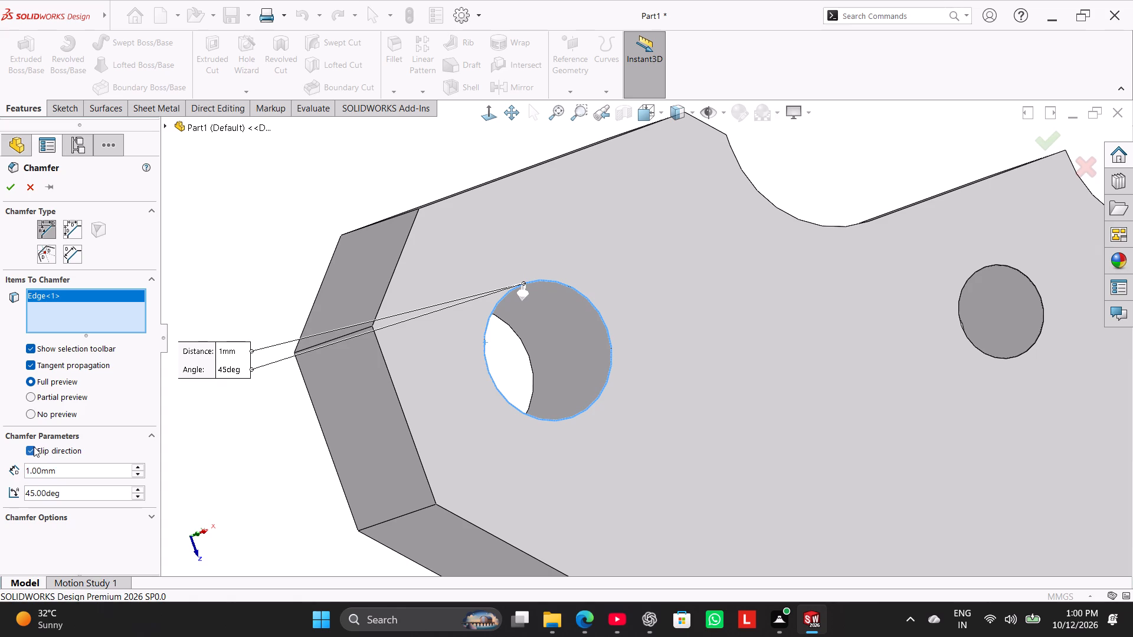
pyautogui.click(34, 446)
pyautogui.click(86, 518)
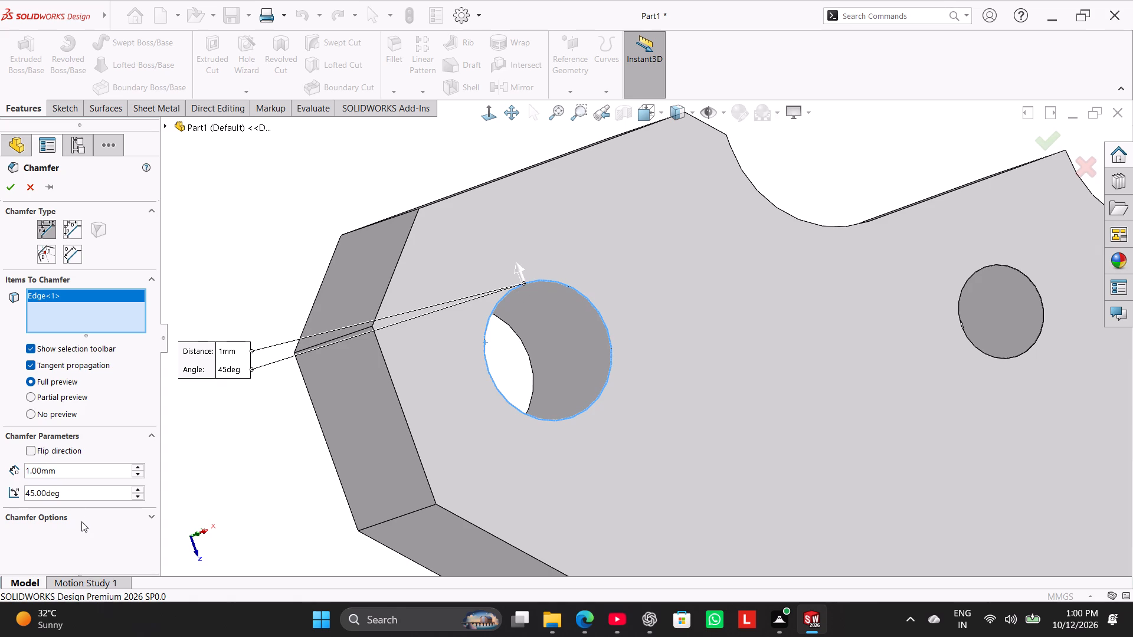
pyautogui.click(81, 527)
pyautogui.click(79, 545)
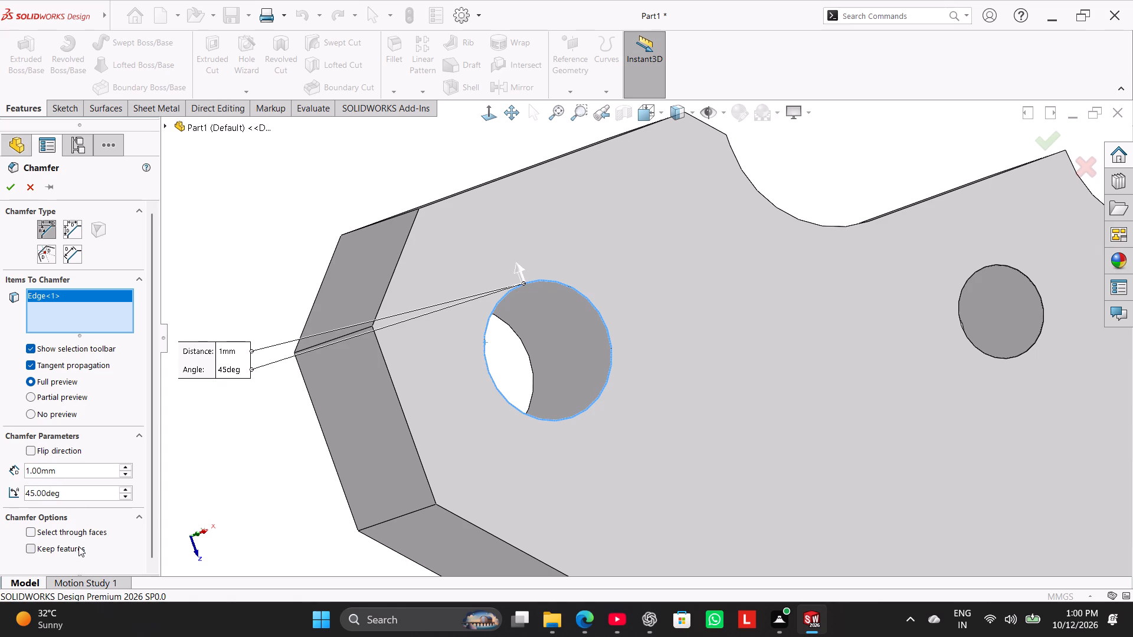
pyautogui.click(78, 546)
pyautogui.click(81, 533)
pyautogui.click(13, 498)
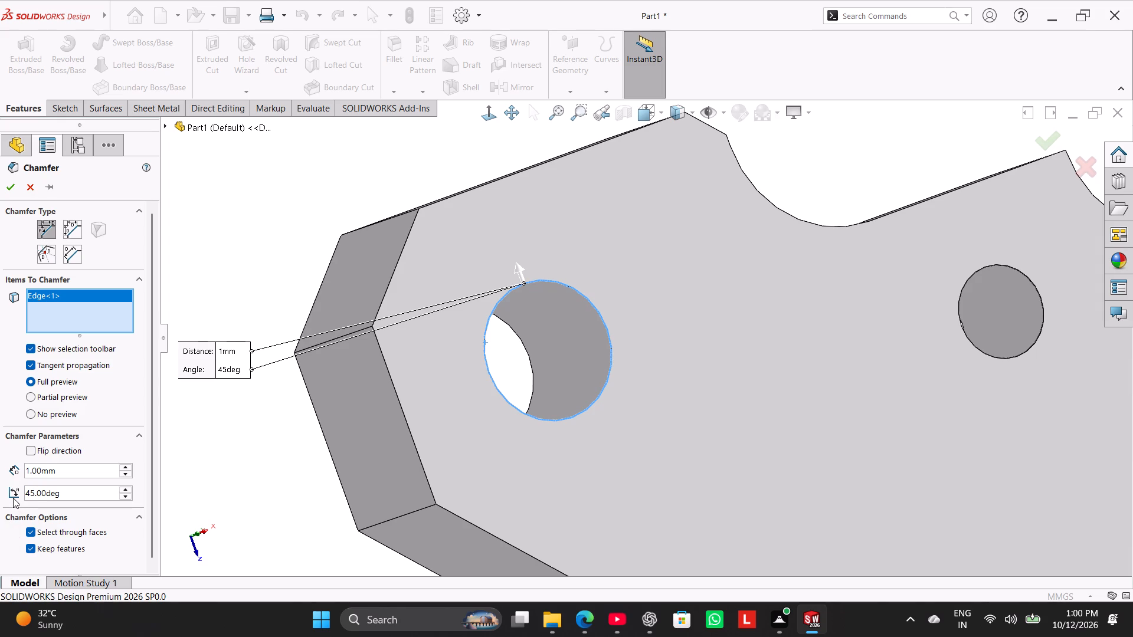
pyautogui.click(13, 498)
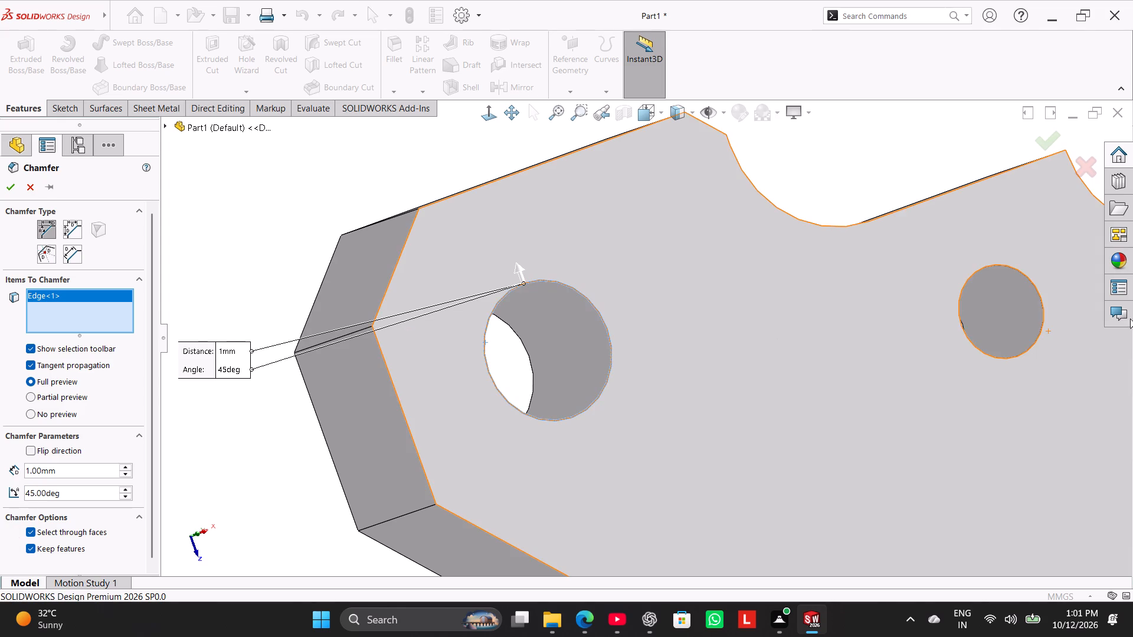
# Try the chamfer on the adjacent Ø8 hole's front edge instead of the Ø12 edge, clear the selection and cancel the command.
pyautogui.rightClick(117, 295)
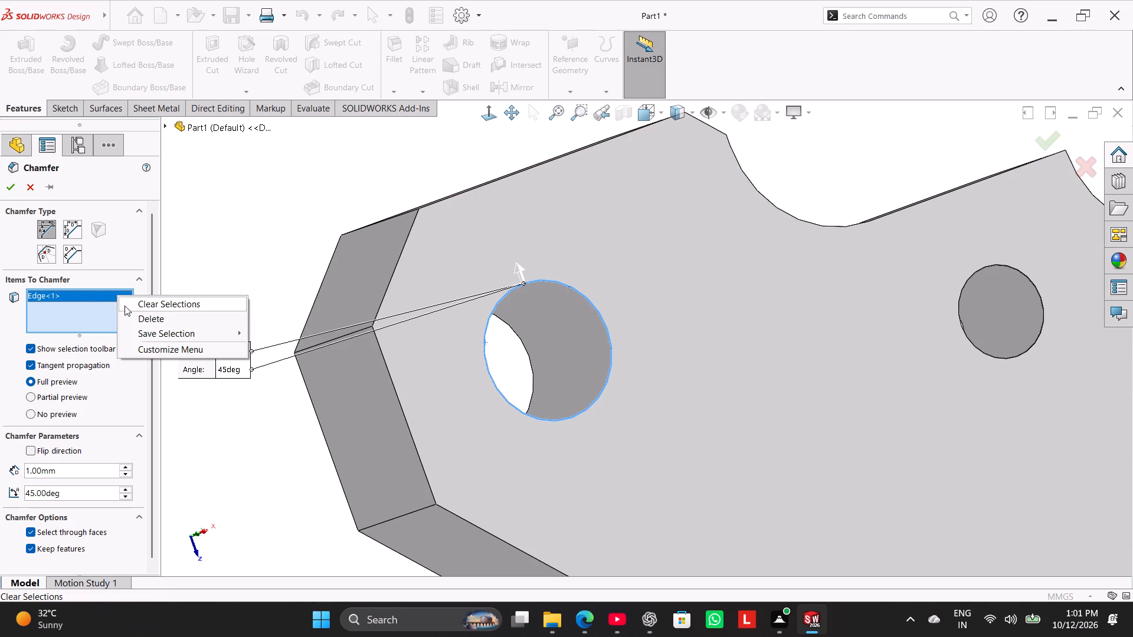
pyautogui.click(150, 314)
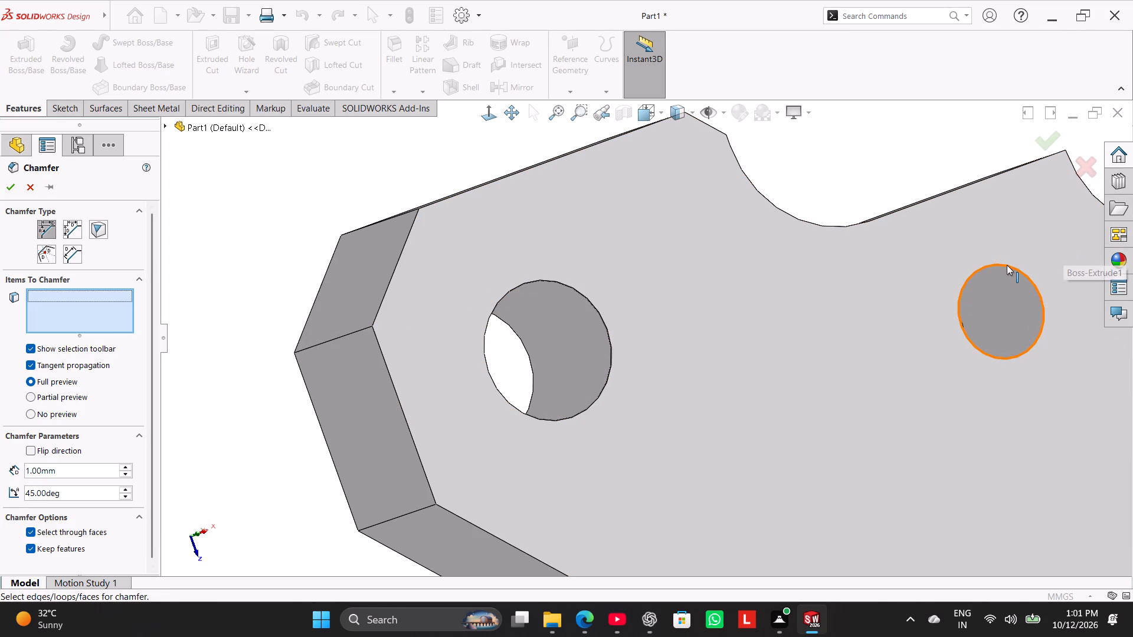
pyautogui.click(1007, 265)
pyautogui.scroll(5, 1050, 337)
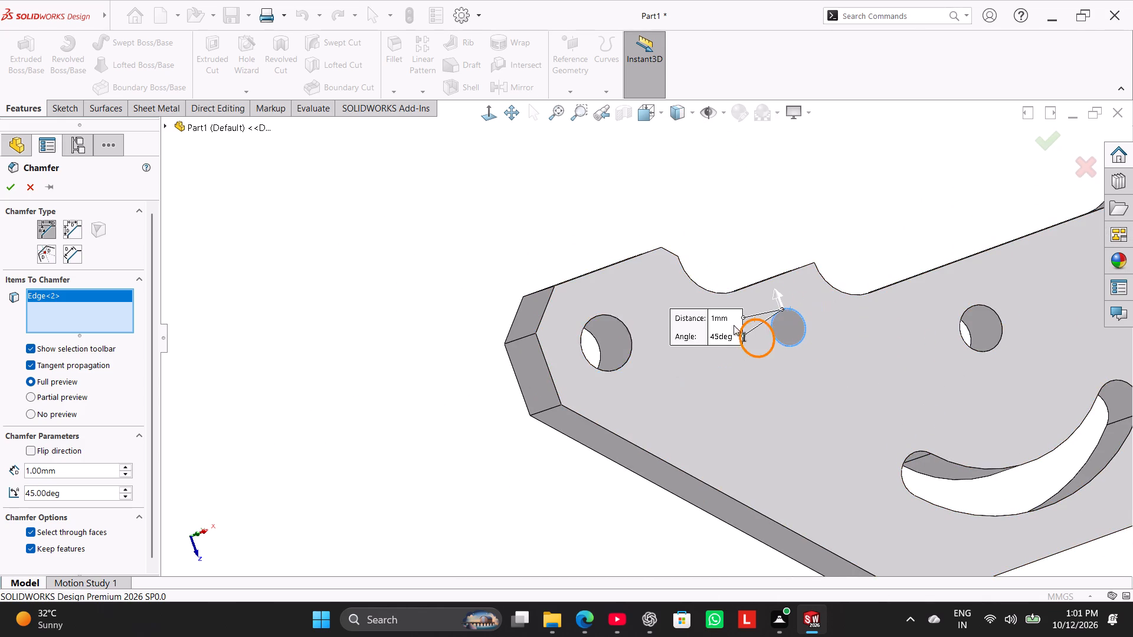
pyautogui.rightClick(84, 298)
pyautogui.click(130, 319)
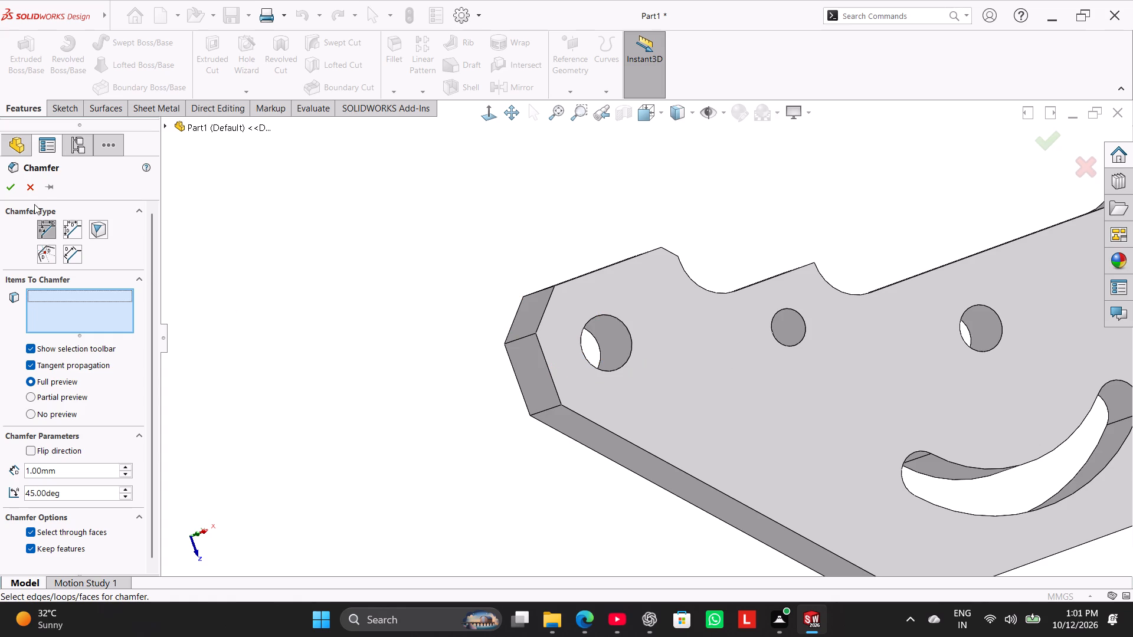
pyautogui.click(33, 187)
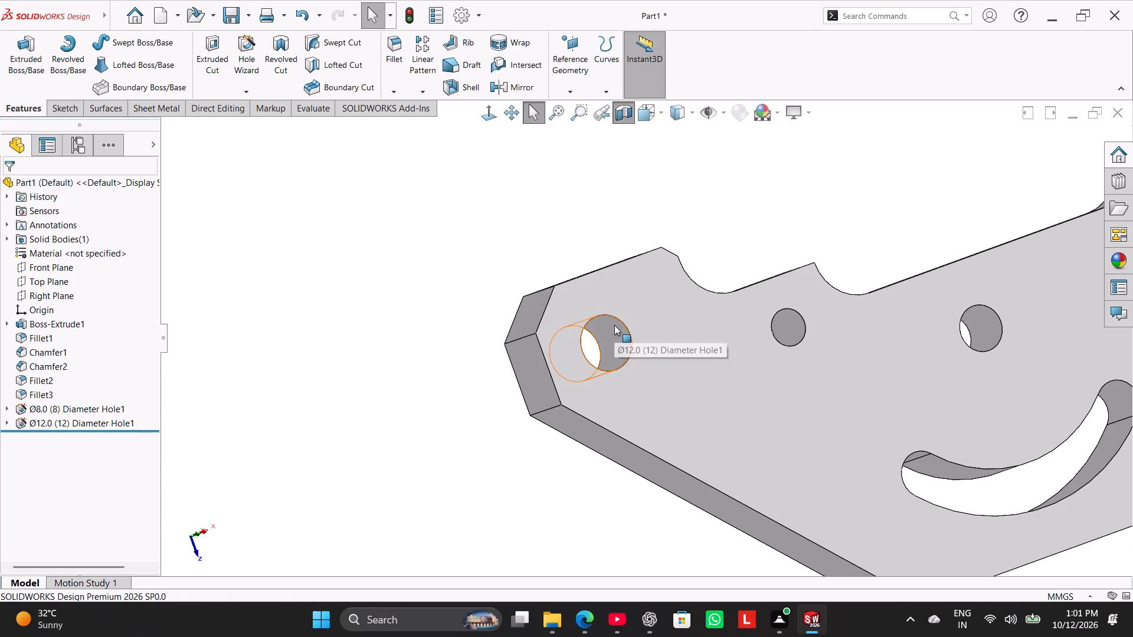
# Examine the left Ø12 hole's wall and its hole dimensions from several angles.
pyautogui.click(614, 325)
pyautogui.moveTo(497, 488); pyautogui.dragTo(496, 486, button='middle')
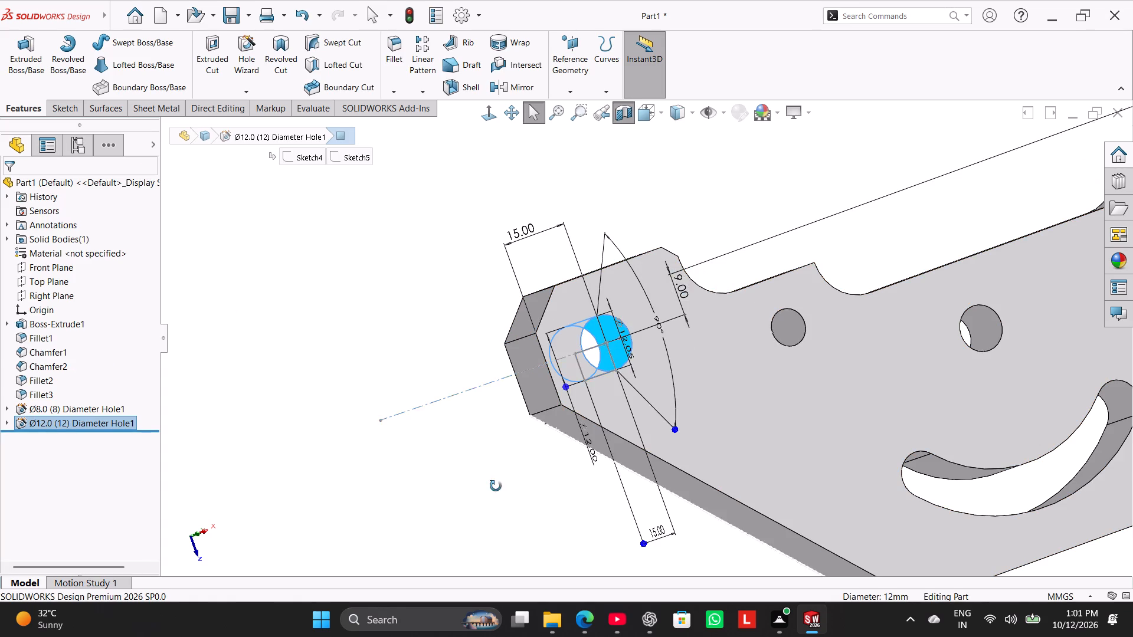
pyautogui.moveTo(496, 486); pyautogui.dragTo(556, 339, button='middle')
pyautogui.scroll(1, 486, 399)
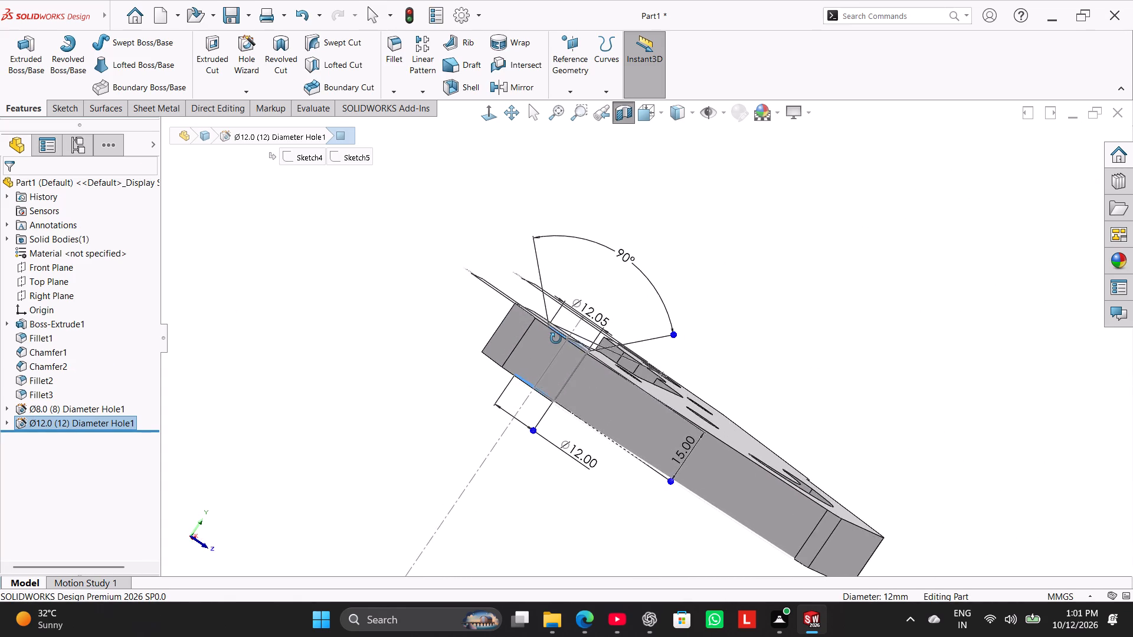
pyautogui.moveTo(556, 339); pyautogui.dragTo(568, 406, button='middle')
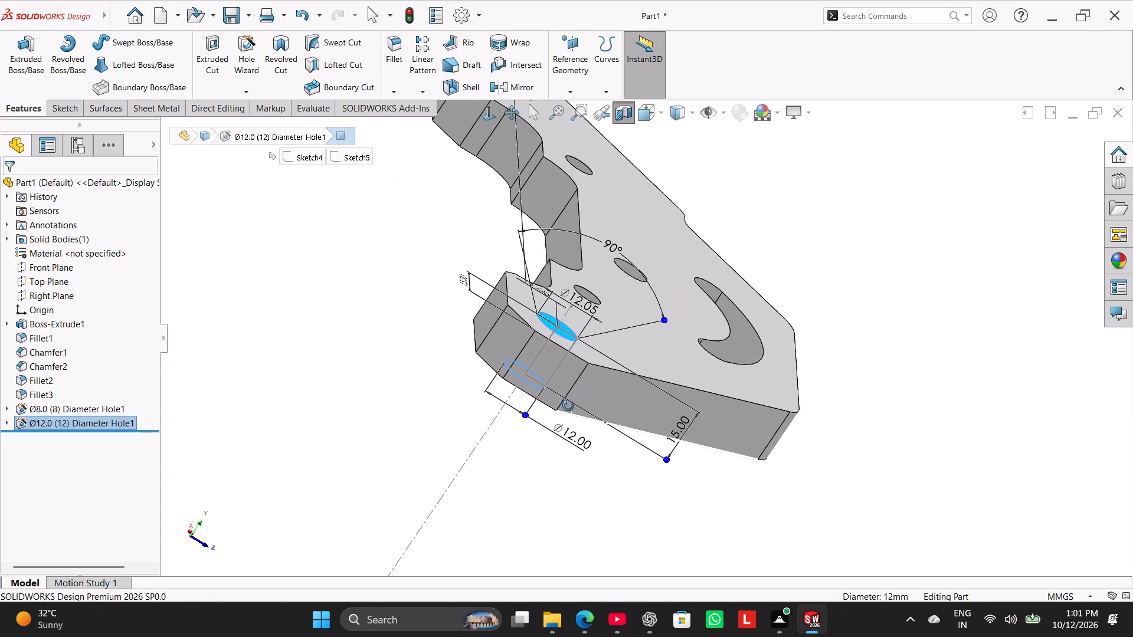
pyautogui.moveTo(568, 406); pyautogui.dragTo(522, 355, button='middle')
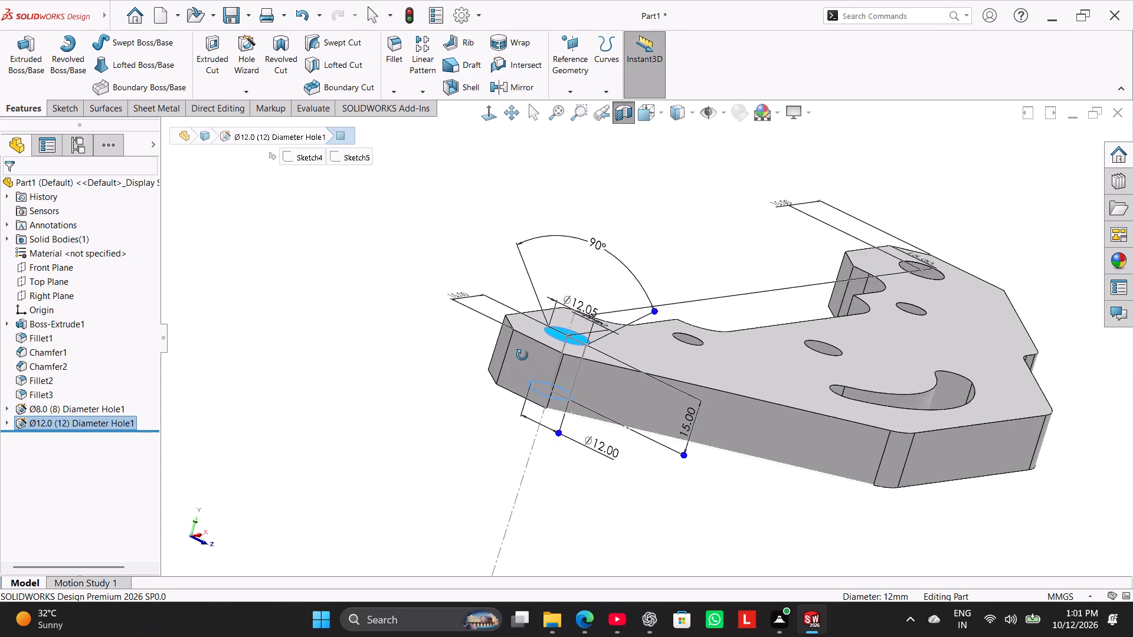
pyautogui.moveTo(522, 355); pyautogui.dragTo(569, 282, button='middle')
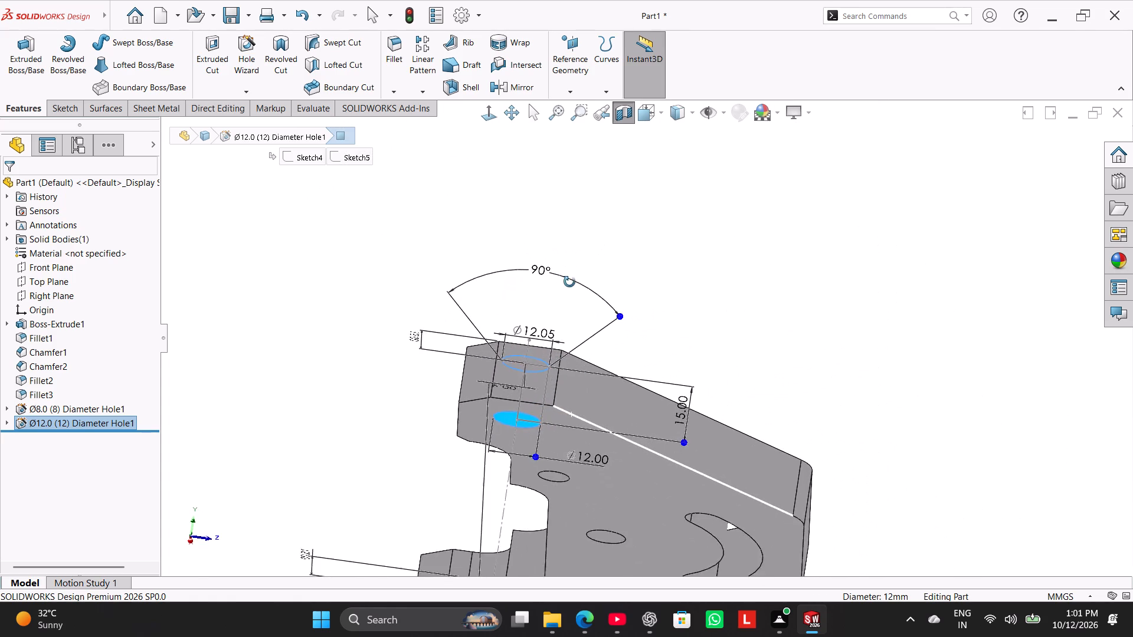
pyautogui.moveTo(569, 282); pyautogui.dragTo(569, 342, button='middle')
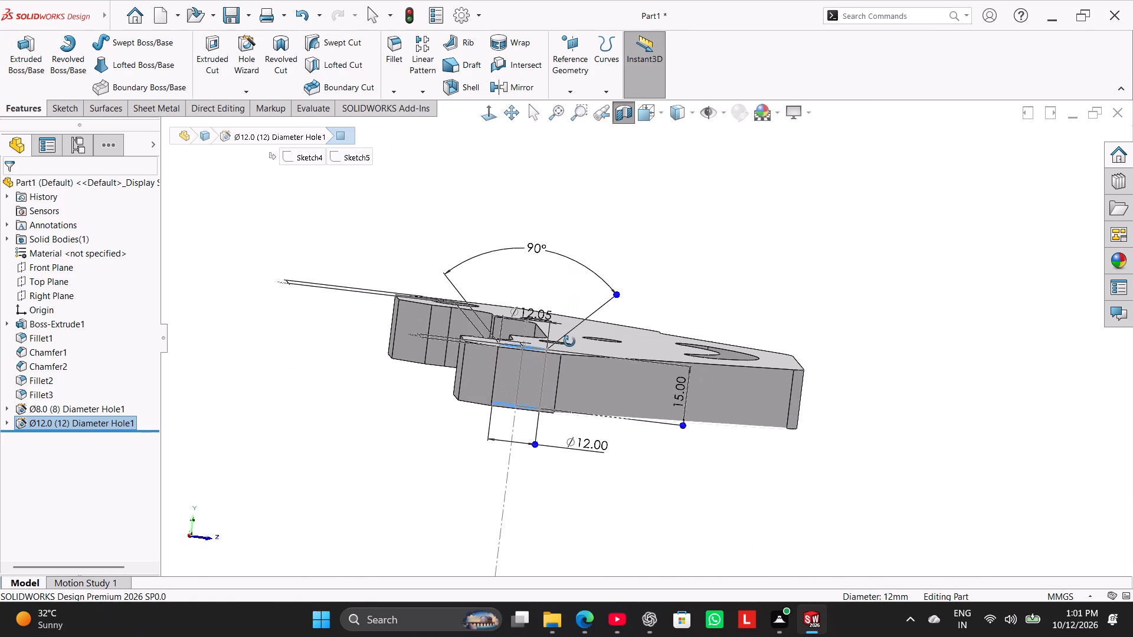
pyautogui.moveTo(569, 342); pyautogui.dragTo(569, 343, button='middle')
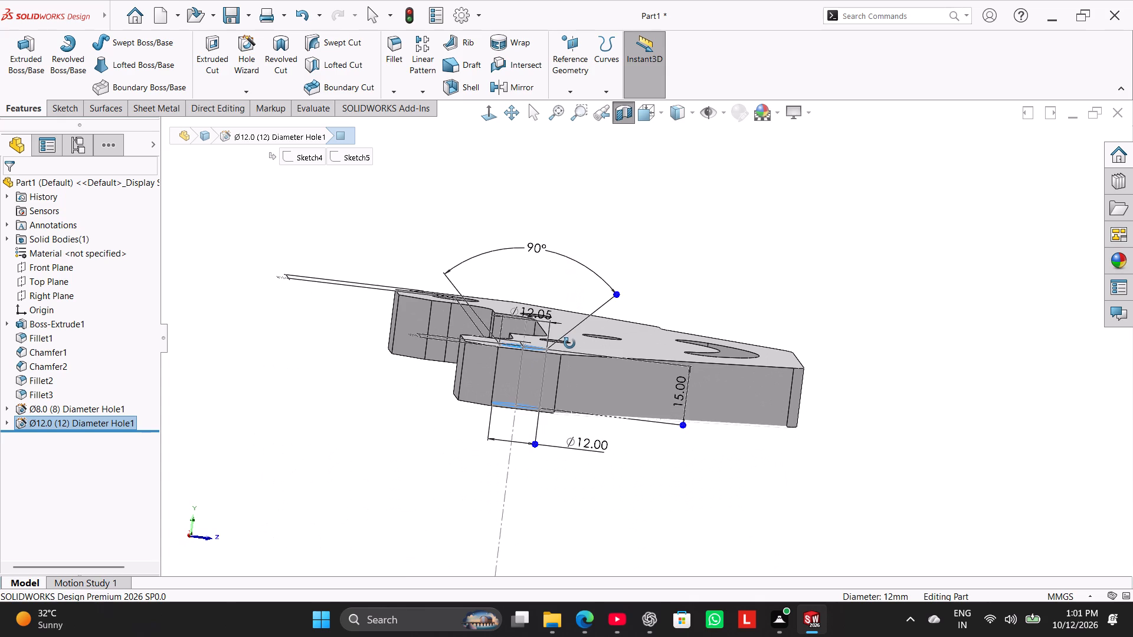
pyautogui.moveTo(569, 343); pyautogui.dragTo(560, 339, button='middle')
pyautogui.rightClick(559, 343)
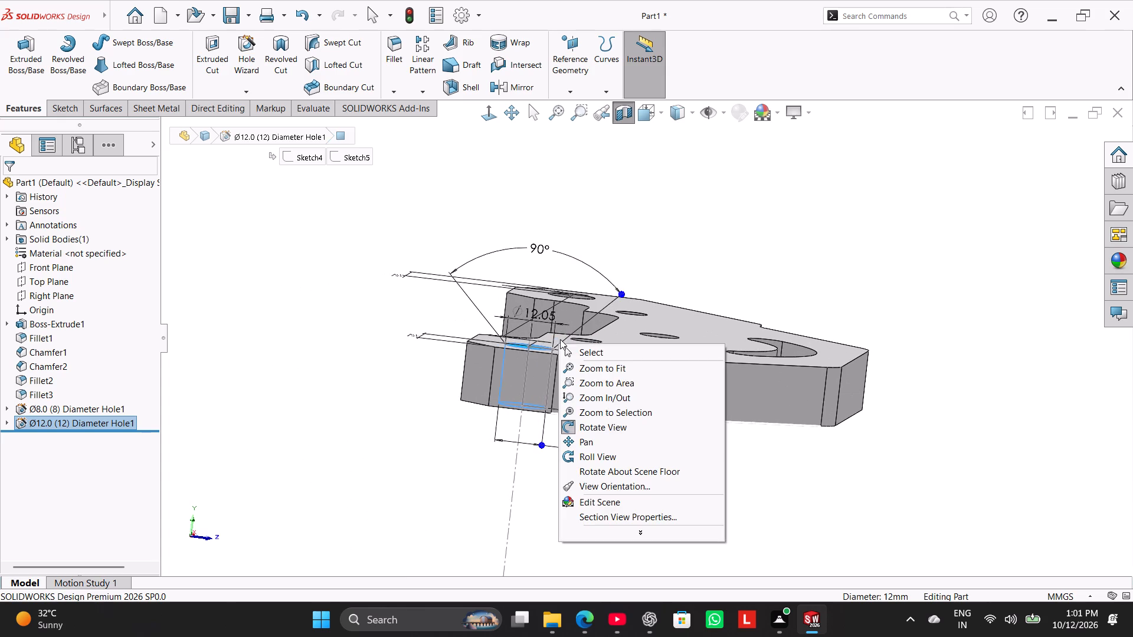
pyautogui.click(368, 363)
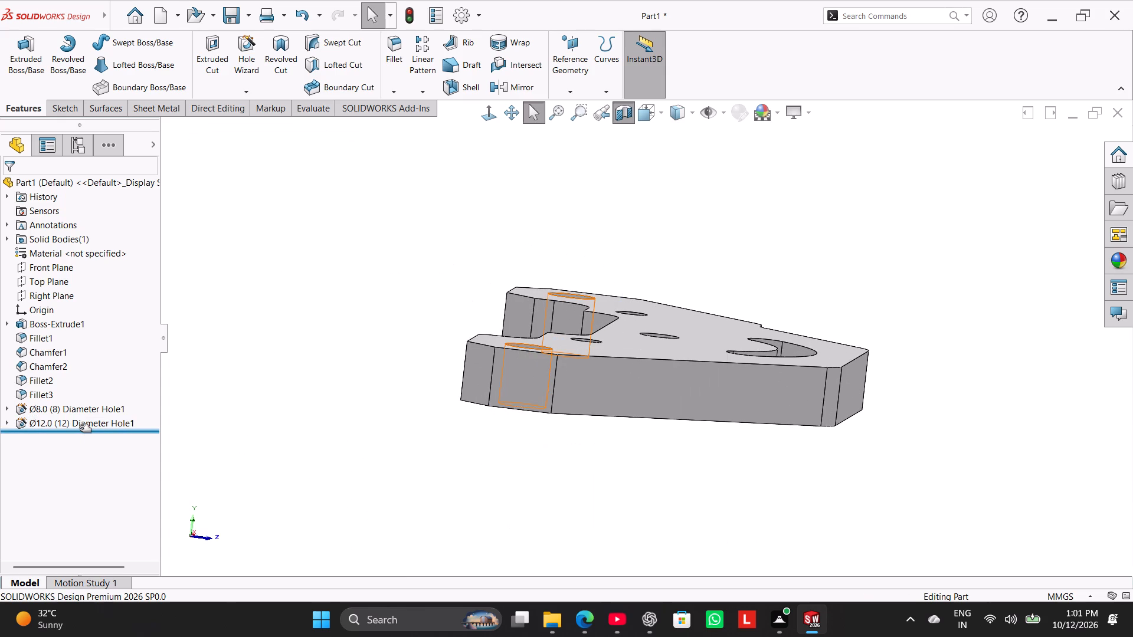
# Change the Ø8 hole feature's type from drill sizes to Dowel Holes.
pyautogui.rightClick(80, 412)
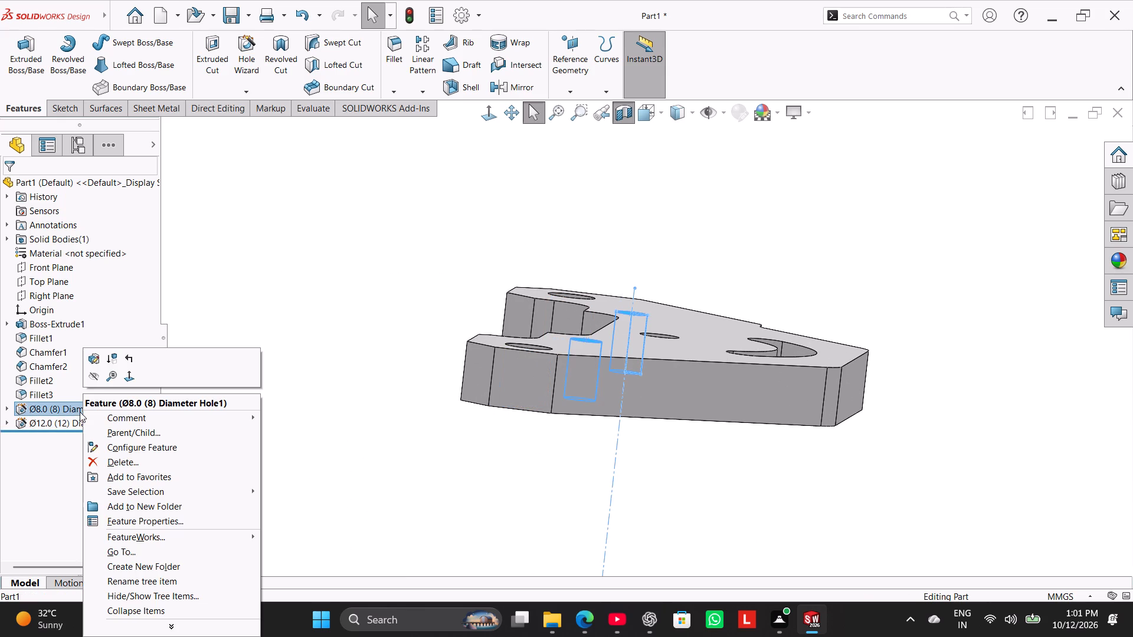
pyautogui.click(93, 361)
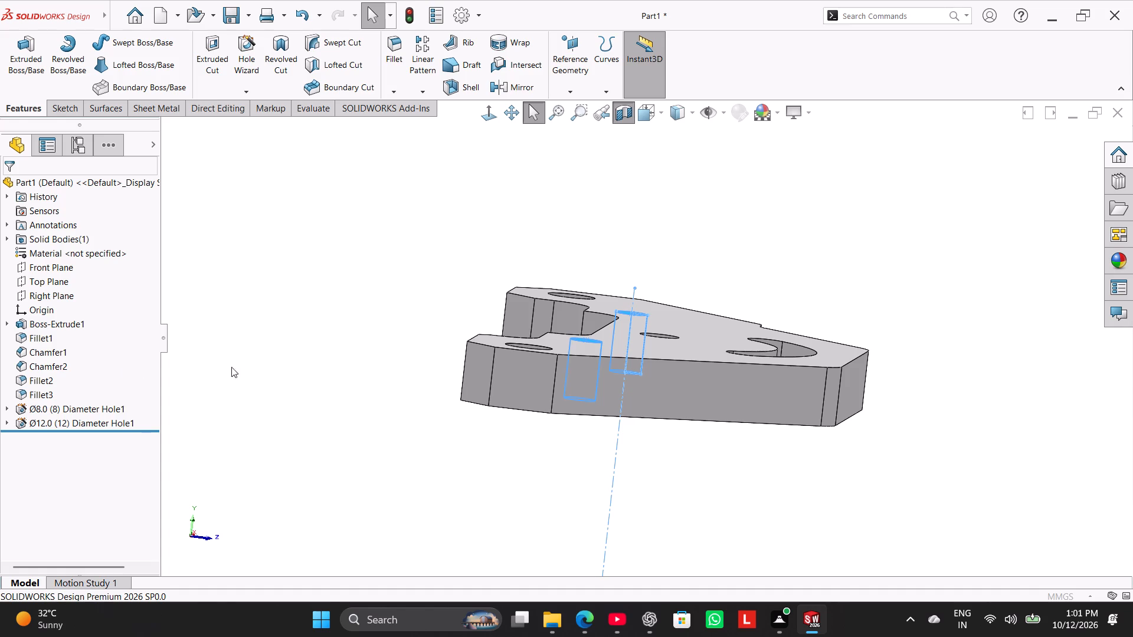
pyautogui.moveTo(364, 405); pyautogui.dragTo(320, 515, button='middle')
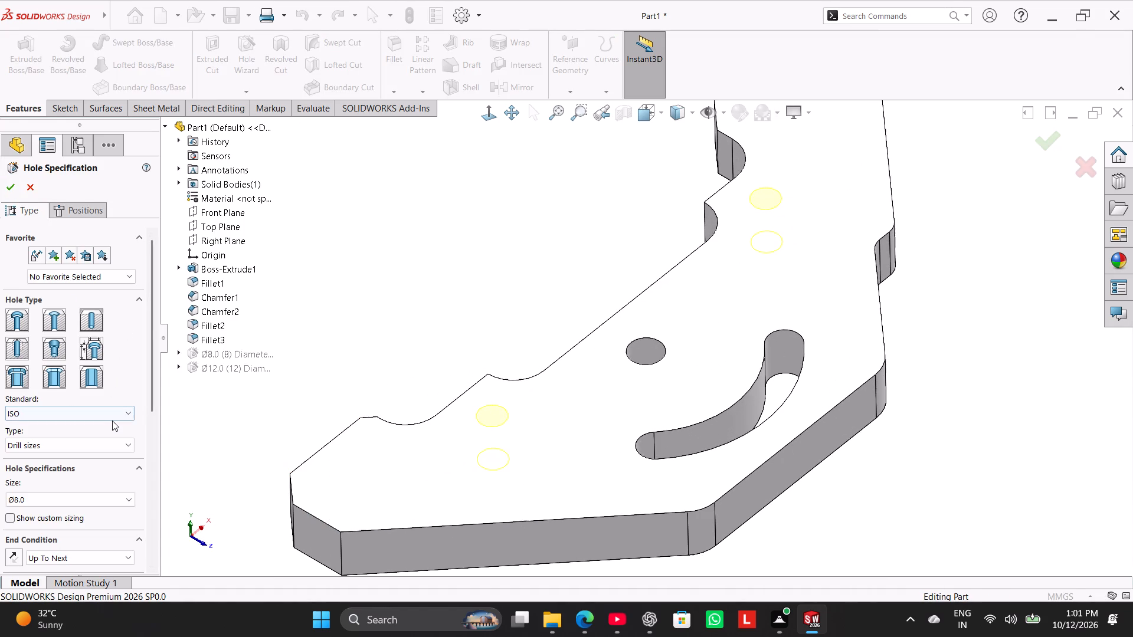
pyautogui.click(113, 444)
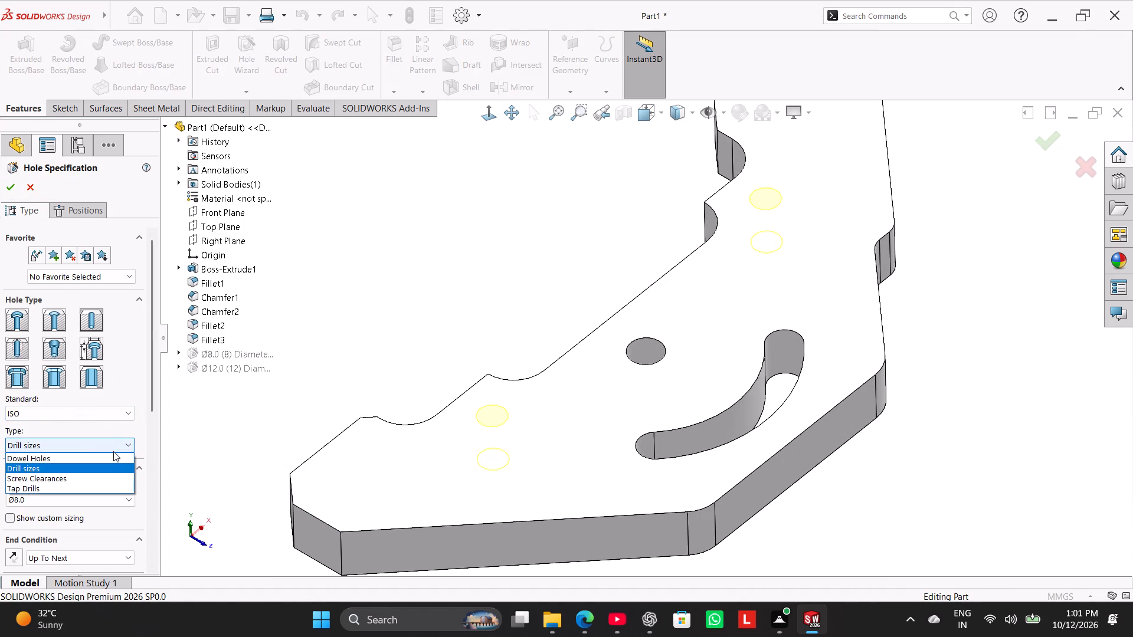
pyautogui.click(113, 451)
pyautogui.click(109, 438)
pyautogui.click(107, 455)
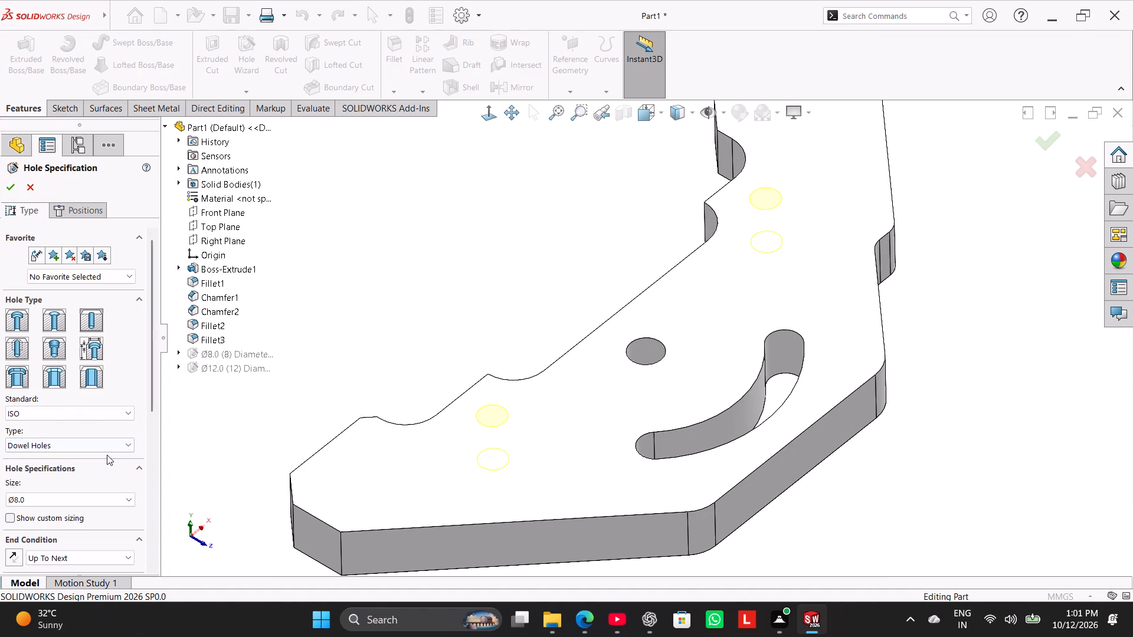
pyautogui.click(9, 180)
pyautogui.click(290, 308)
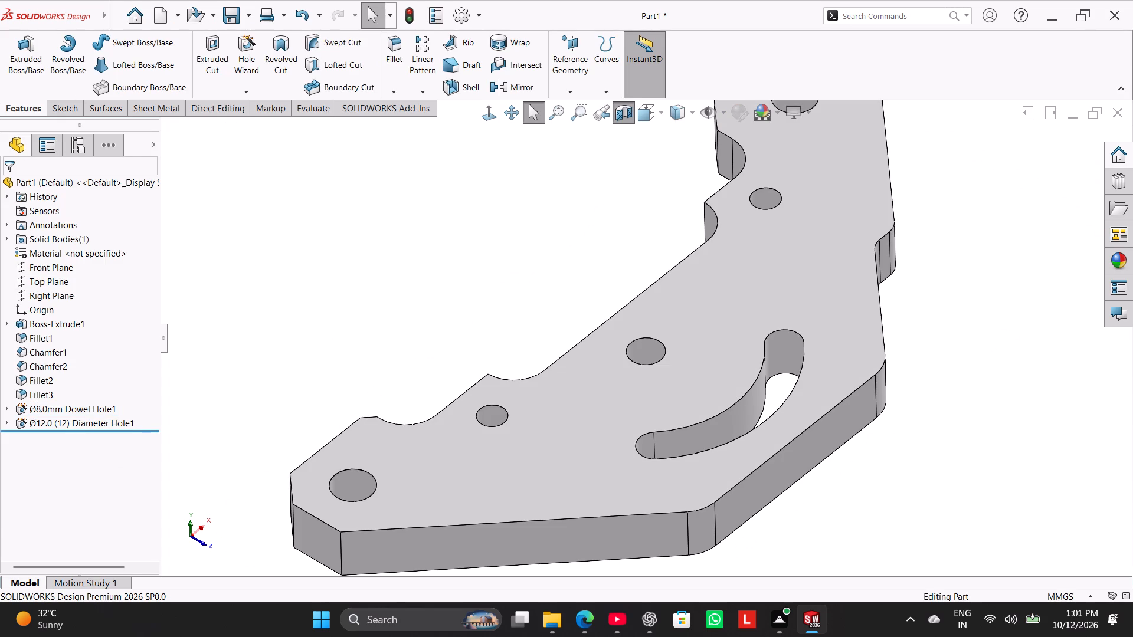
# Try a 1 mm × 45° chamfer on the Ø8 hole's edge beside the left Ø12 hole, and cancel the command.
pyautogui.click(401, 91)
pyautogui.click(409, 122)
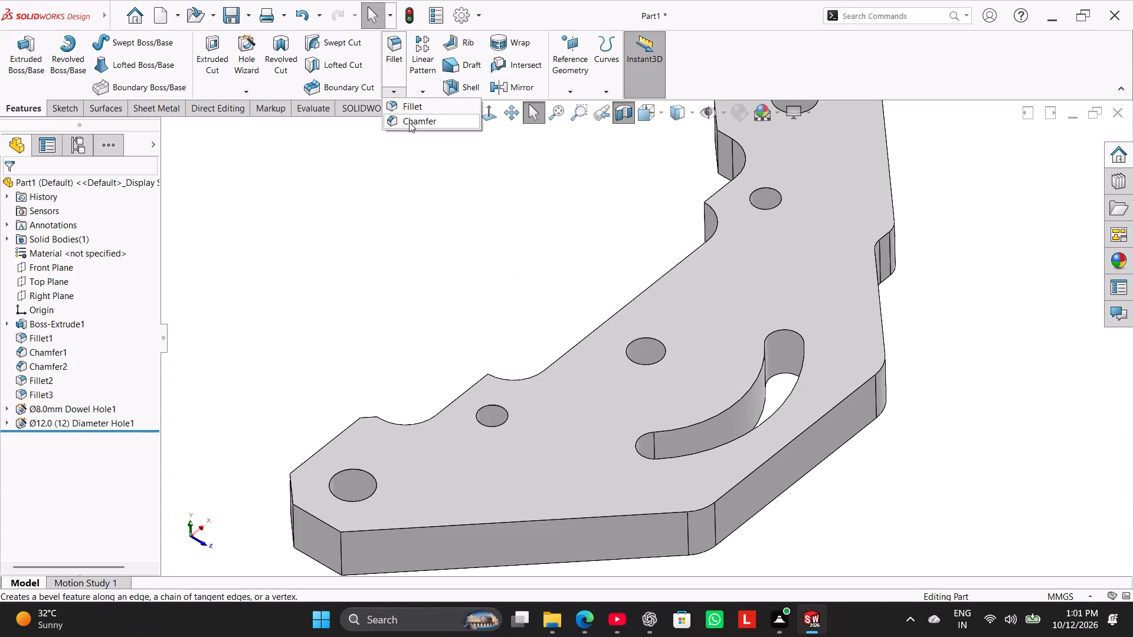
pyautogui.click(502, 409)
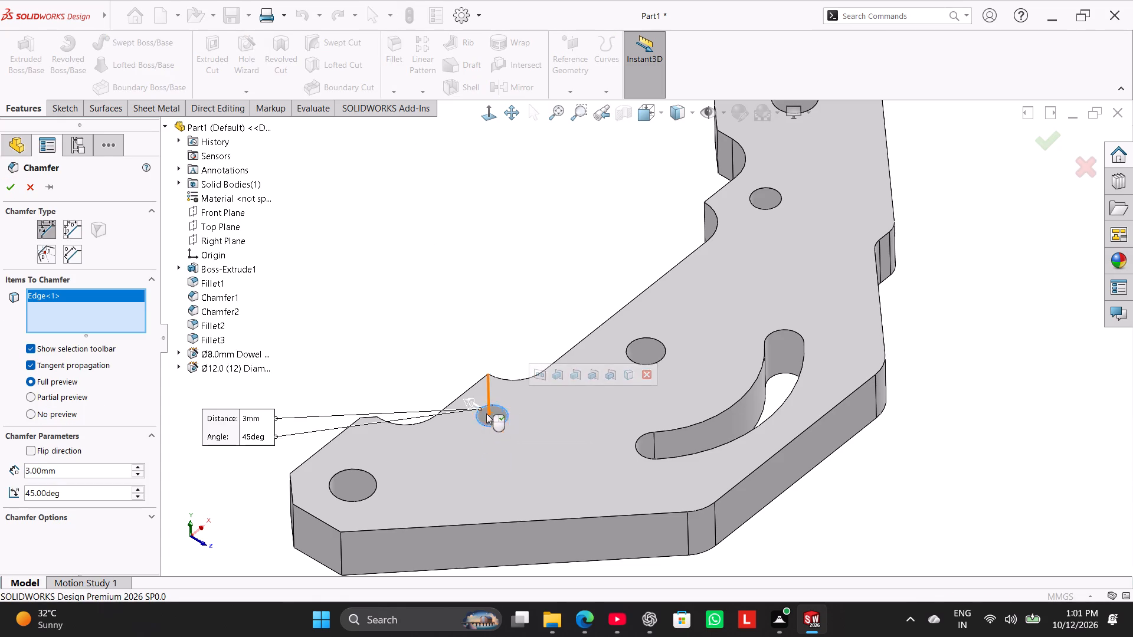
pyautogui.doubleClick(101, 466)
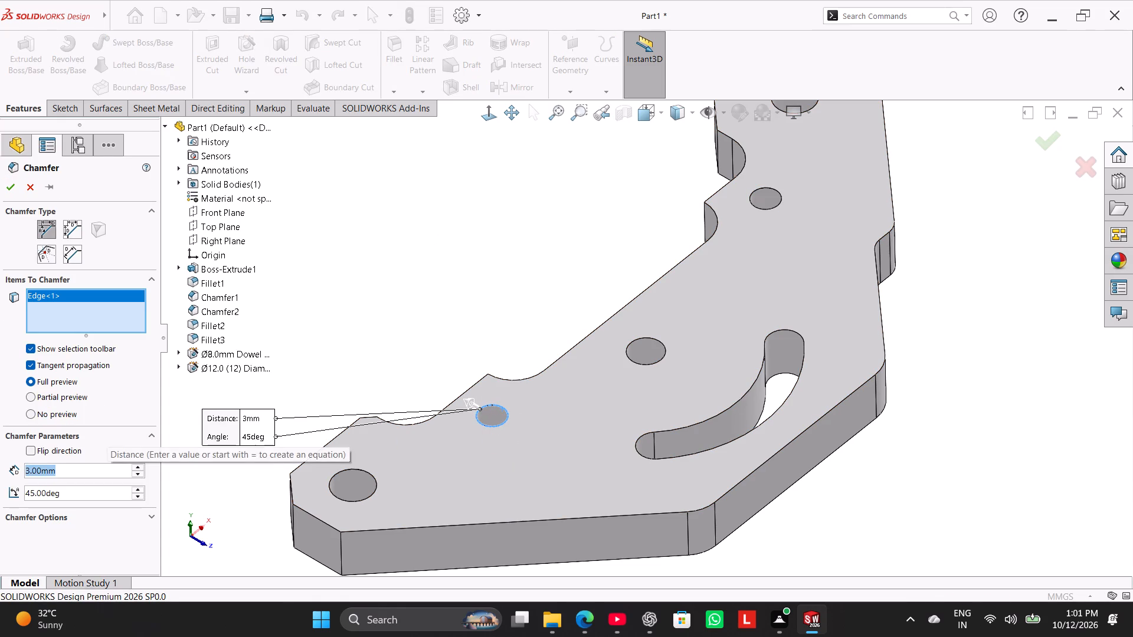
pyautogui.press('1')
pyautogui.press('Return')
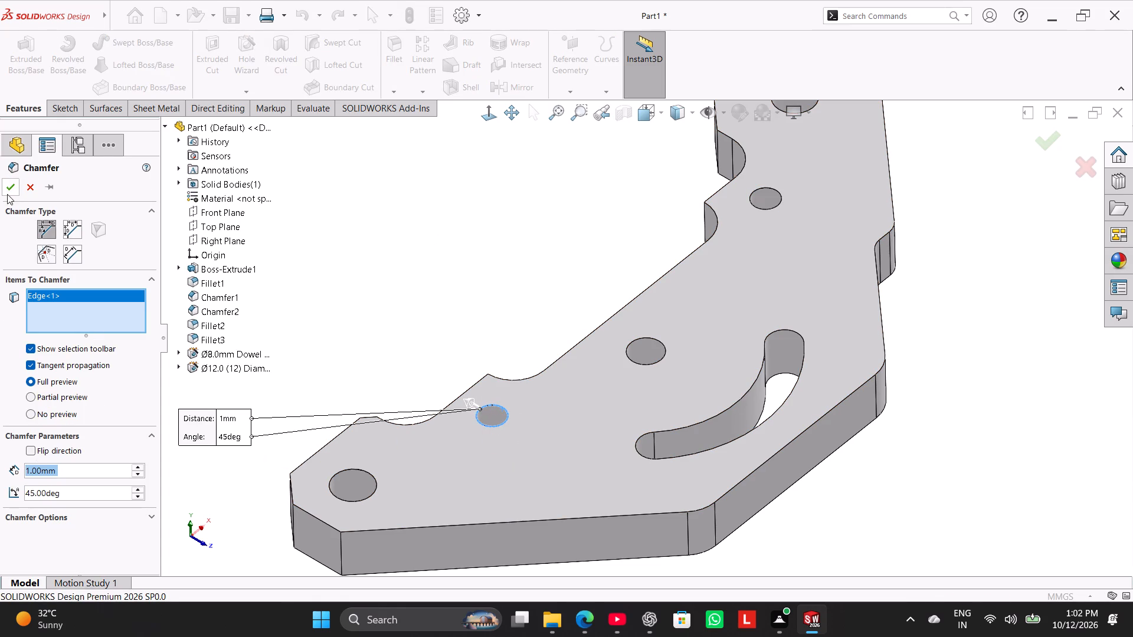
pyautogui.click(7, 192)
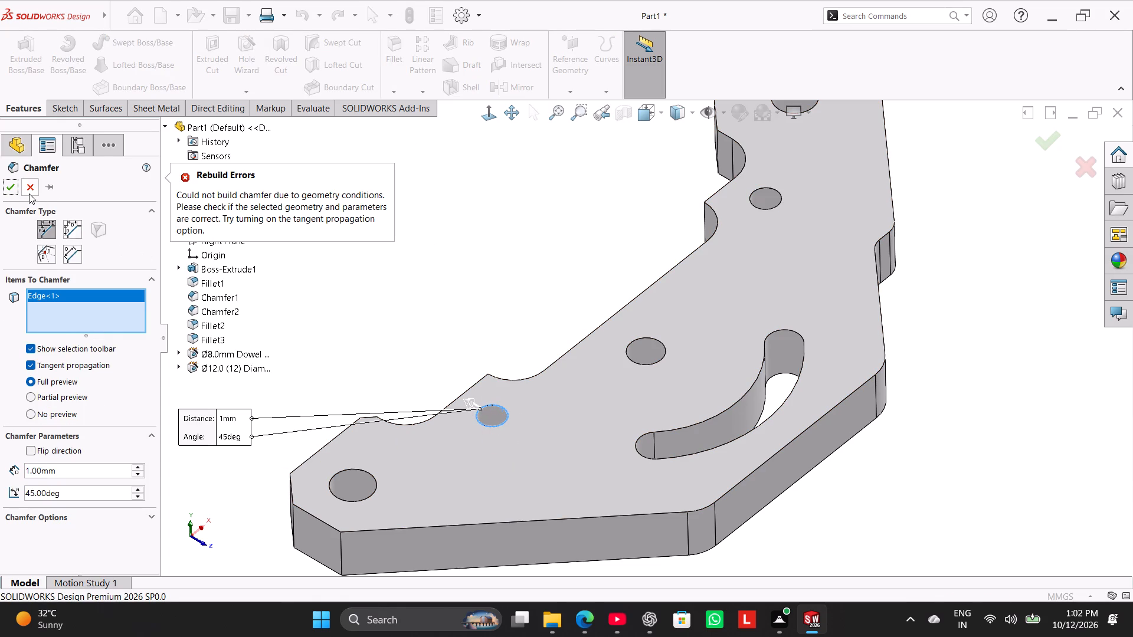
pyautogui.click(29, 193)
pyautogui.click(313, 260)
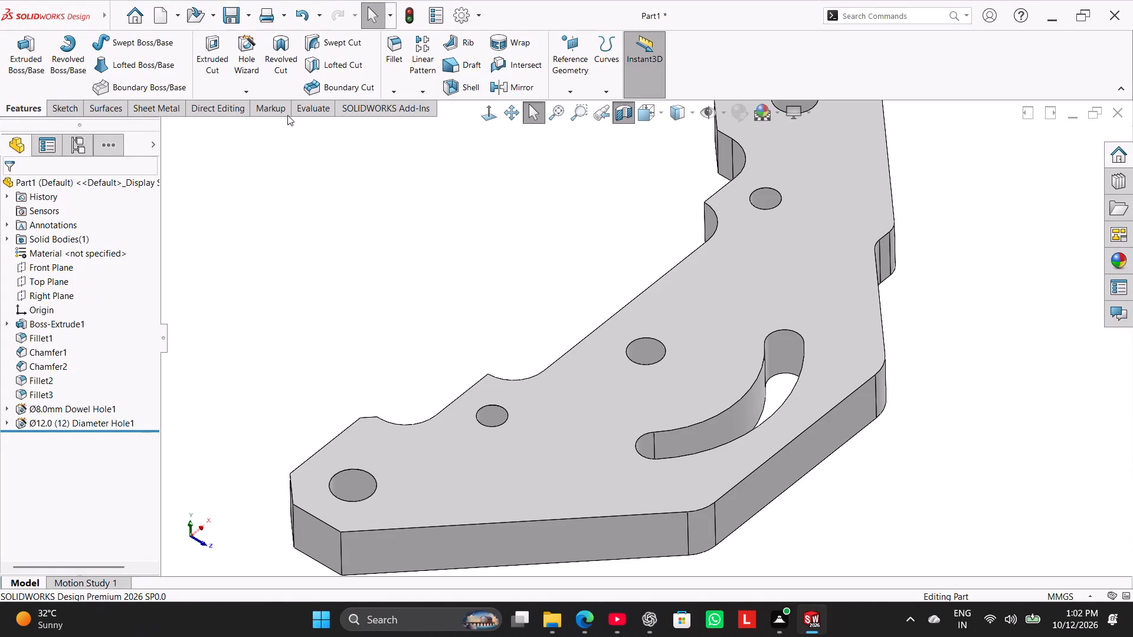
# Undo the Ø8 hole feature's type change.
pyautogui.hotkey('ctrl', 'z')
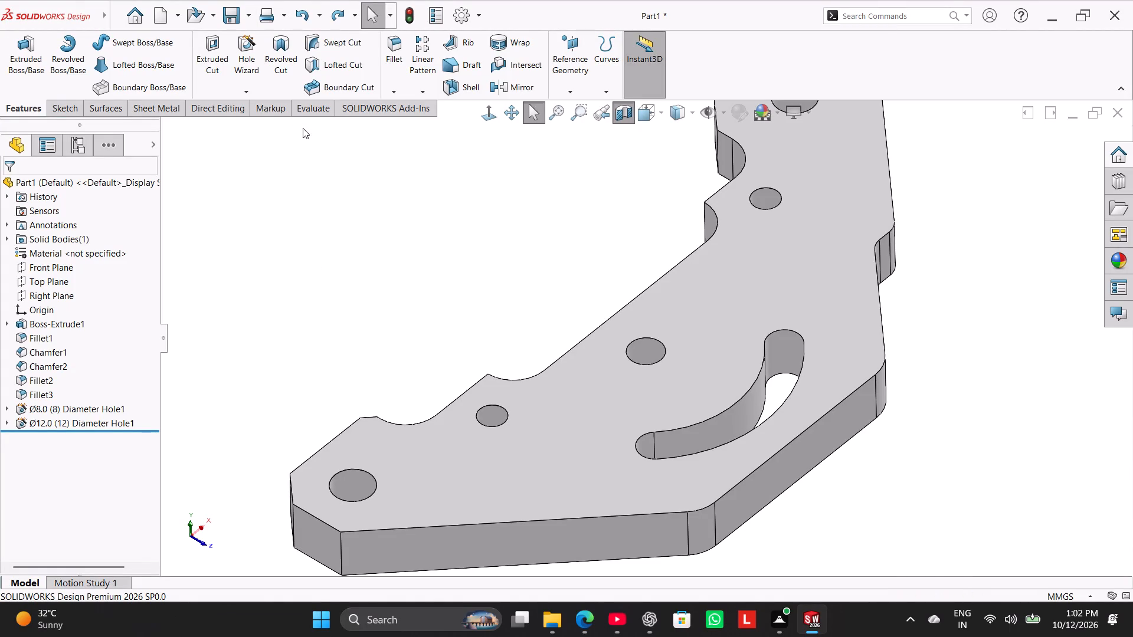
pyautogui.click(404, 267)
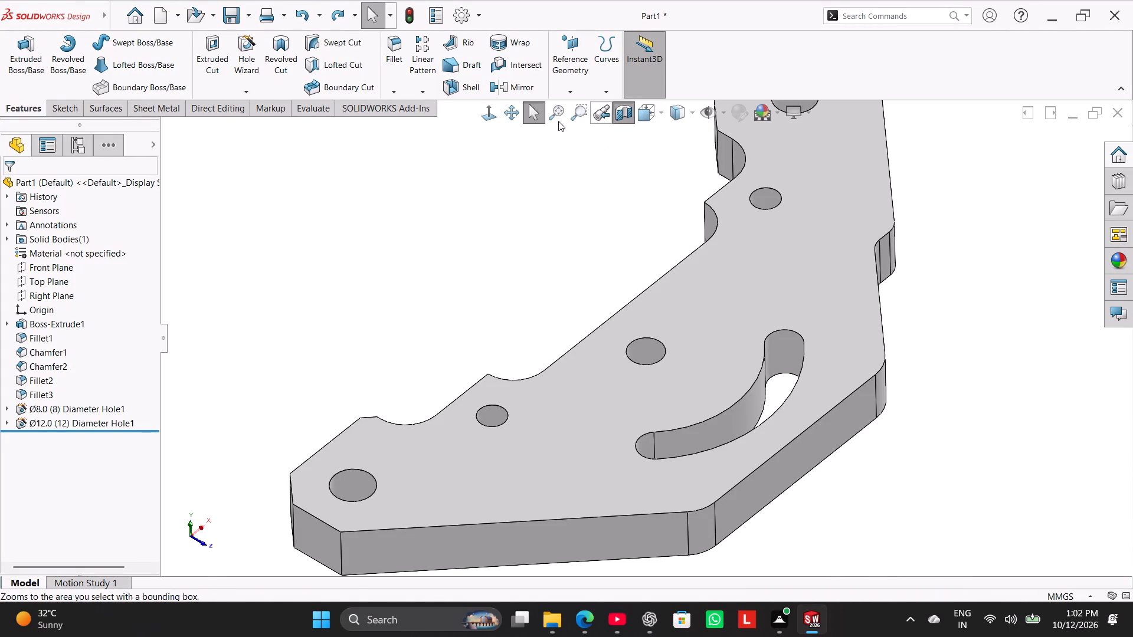
# Review the Top Plane section view settings and turn the section view off.
pyautogui.click(622, 112)
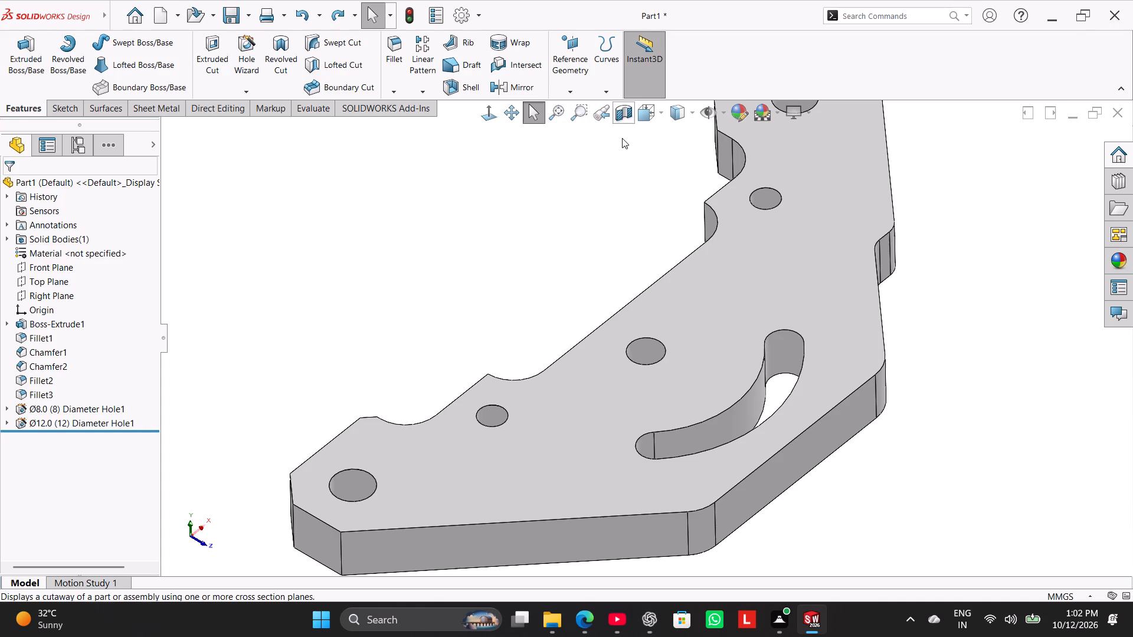
pyautogui.click(621, 111)
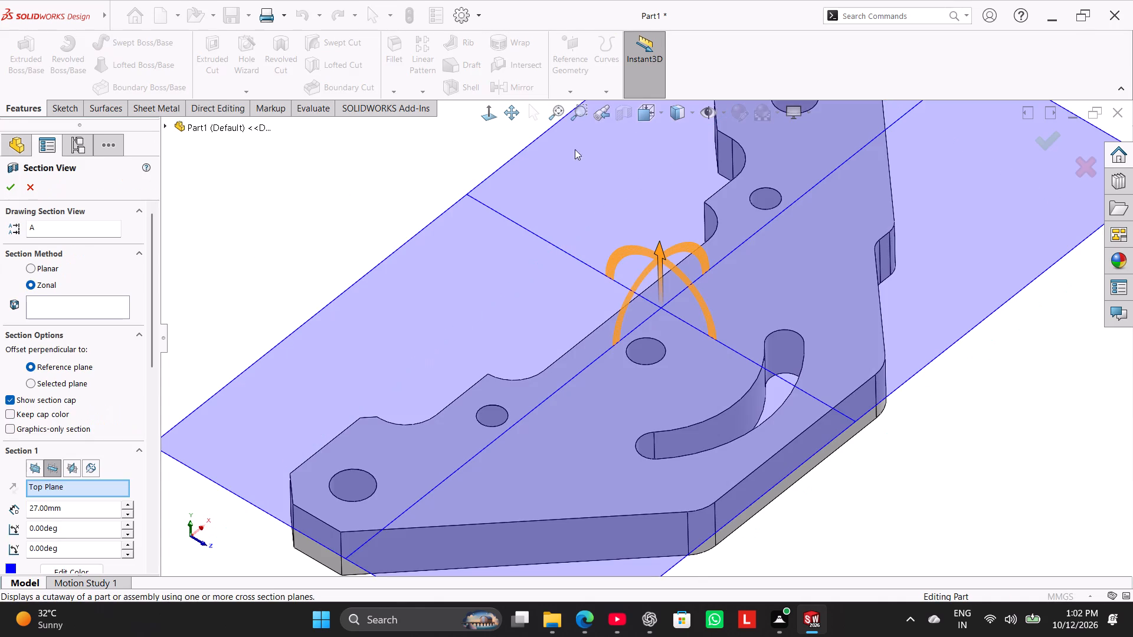
pyautogui.click(14, 187)
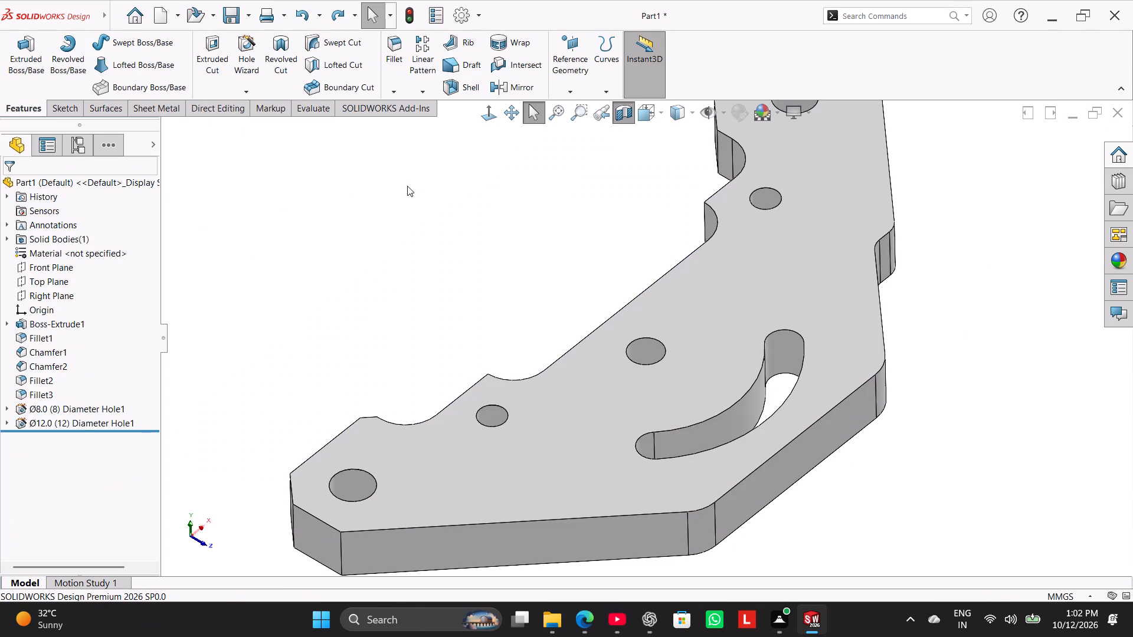
pyautogui.click(430, 183)
pyautogui.click(623, 112)
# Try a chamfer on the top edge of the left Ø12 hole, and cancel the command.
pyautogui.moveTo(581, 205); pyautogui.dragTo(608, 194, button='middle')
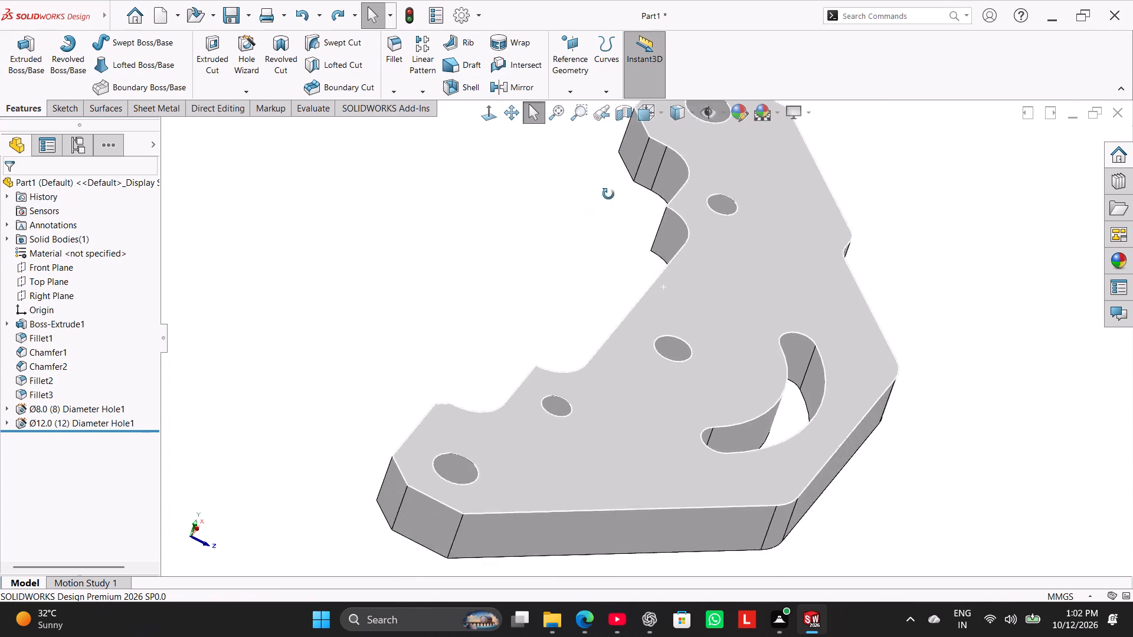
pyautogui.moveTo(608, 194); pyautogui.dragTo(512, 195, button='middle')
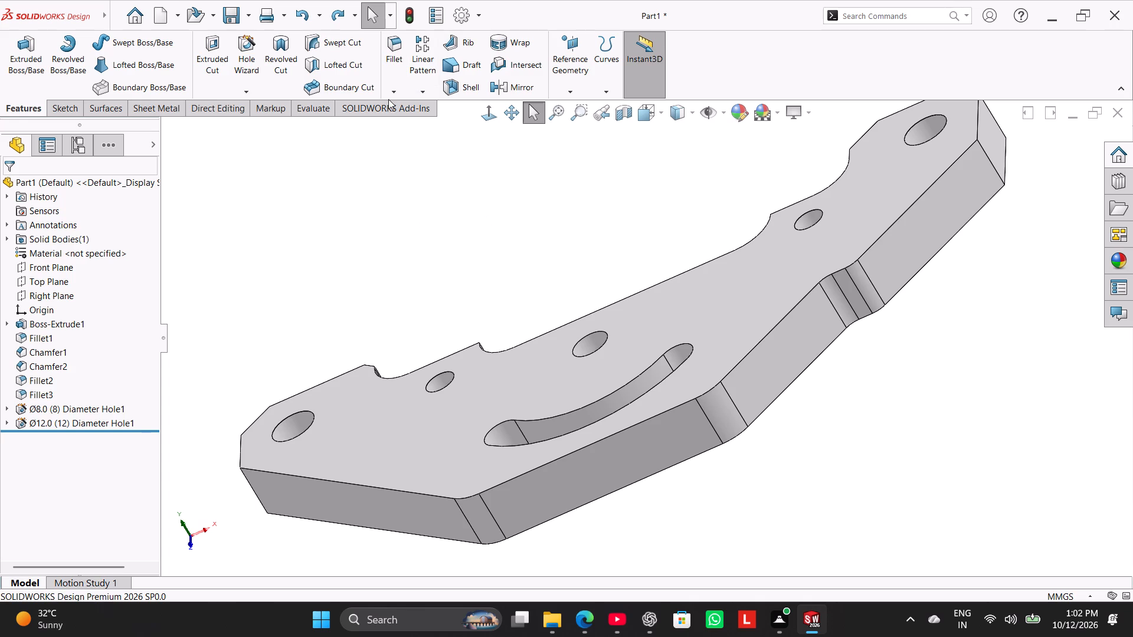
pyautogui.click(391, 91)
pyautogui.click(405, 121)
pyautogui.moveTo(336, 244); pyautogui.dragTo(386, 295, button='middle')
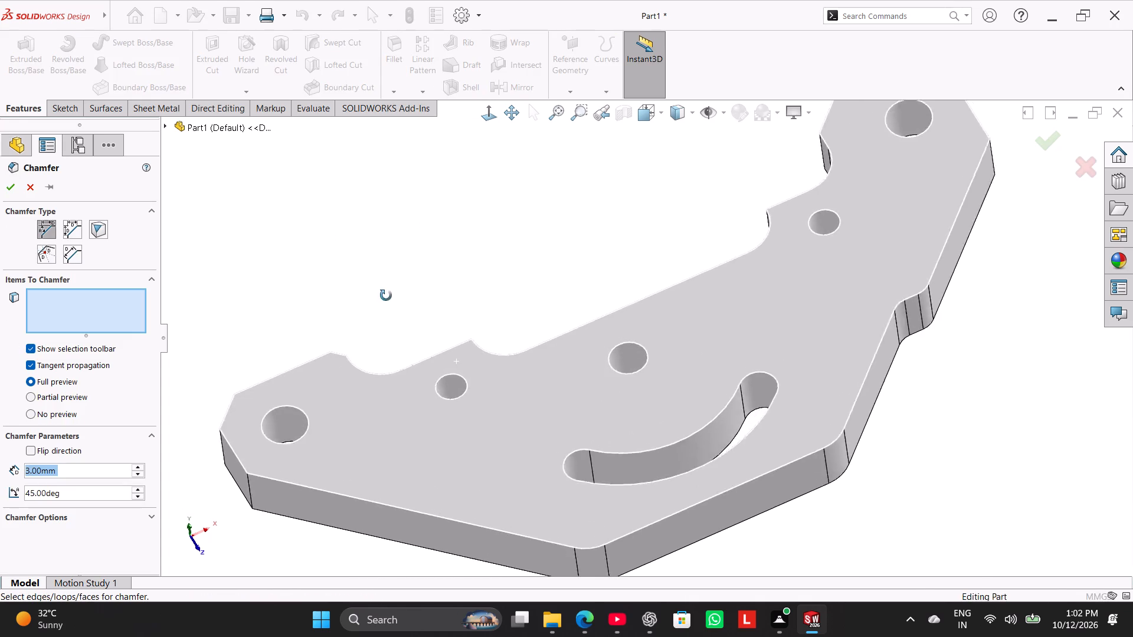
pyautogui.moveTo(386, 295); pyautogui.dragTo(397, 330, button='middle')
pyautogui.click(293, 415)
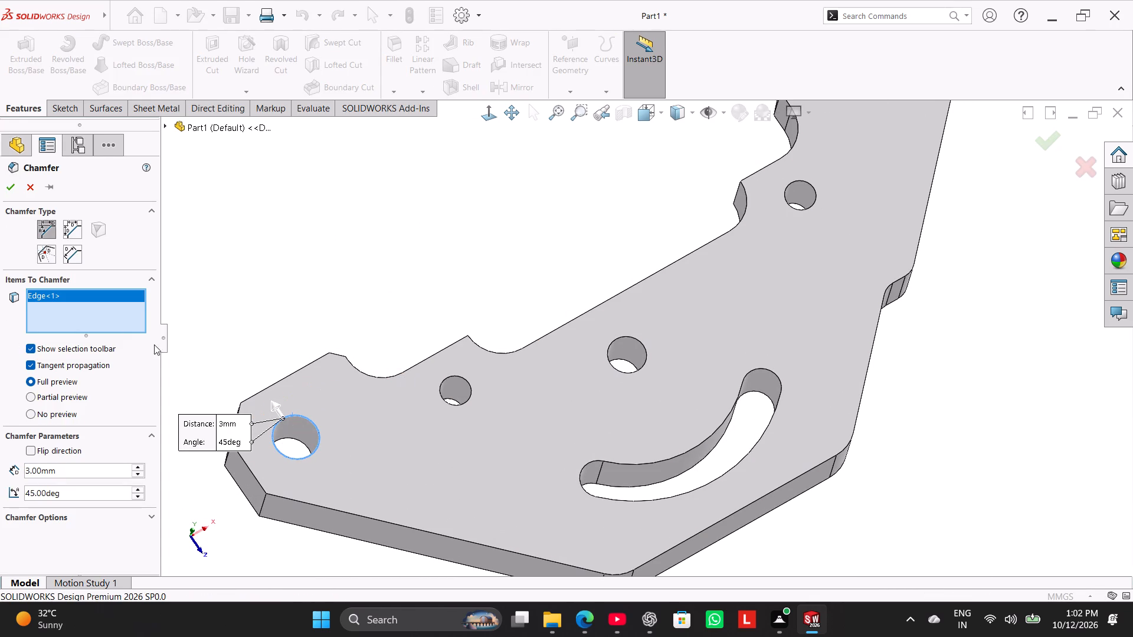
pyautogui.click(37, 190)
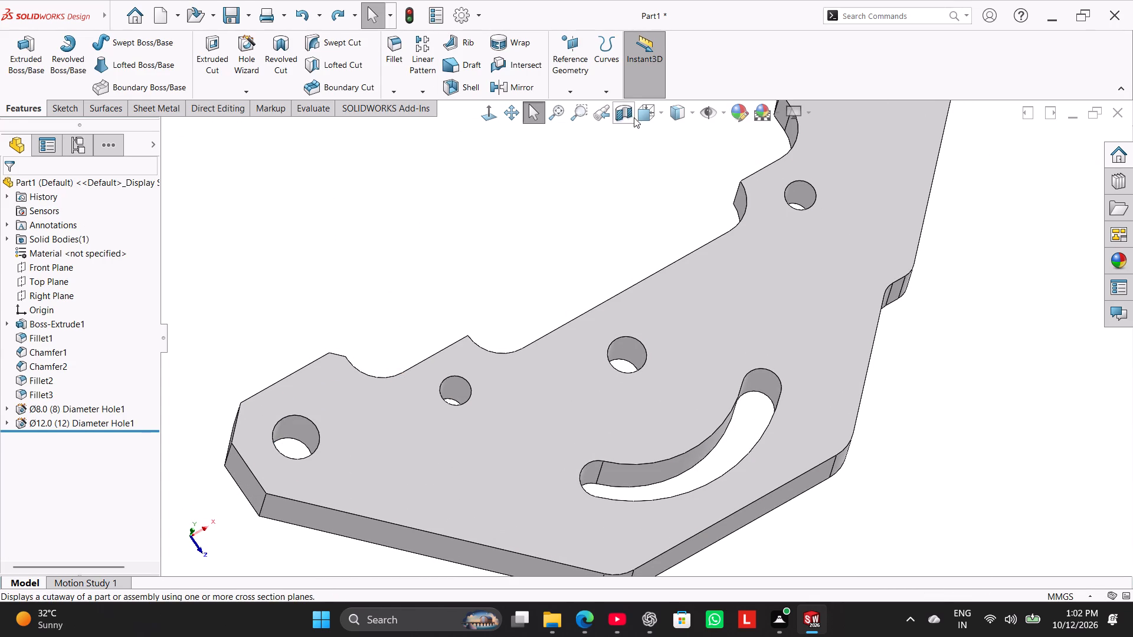
# Try Top and Right Plane sections, apply a Front Plane section view offset 14 mm, and turn the section view off.
pyautogui.click(626, 111)
pyautogui.click(489, 110)
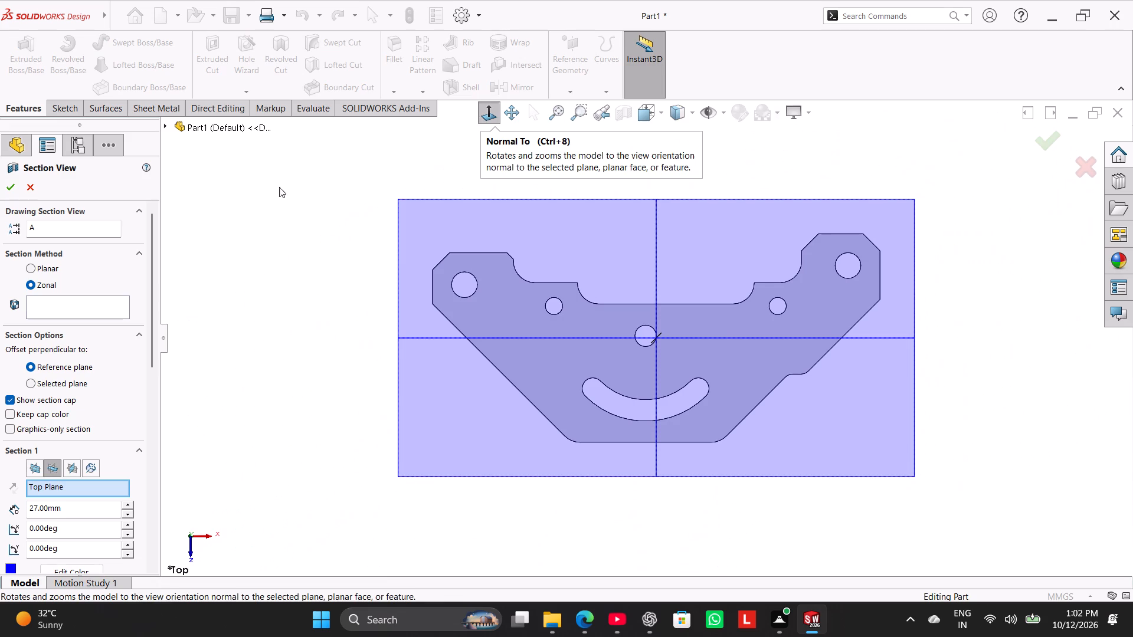
pyautogui.moveTo(343, 253); pyautogui.dragTo(400, 294, button='middle')
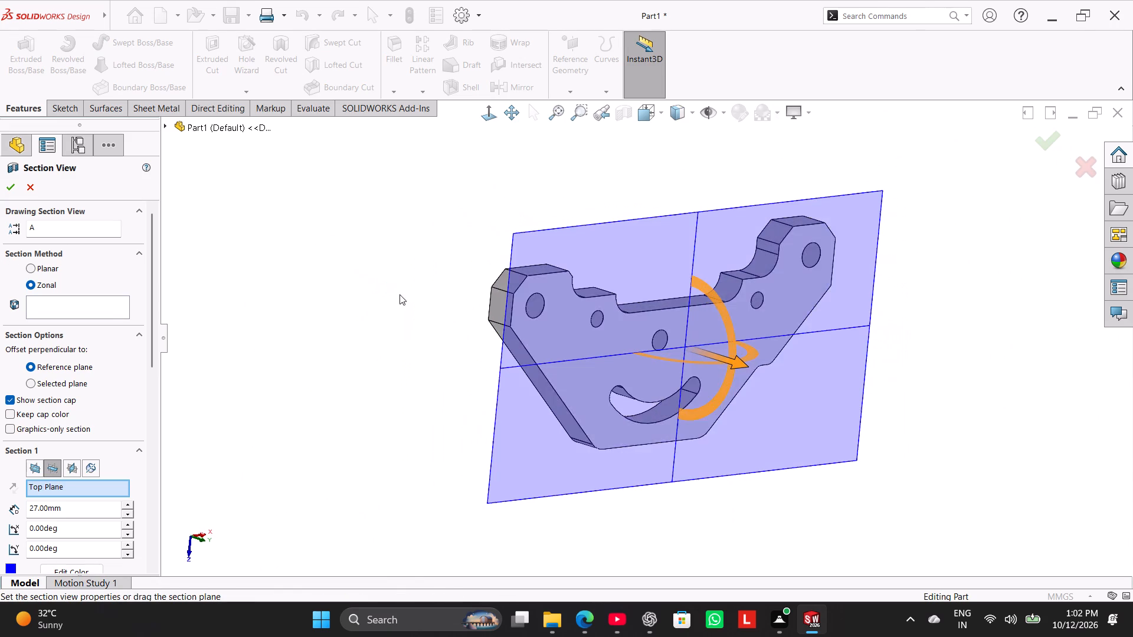
pyautogui.moveTo(744, 365); pyautogui.dragTo(790, 393)
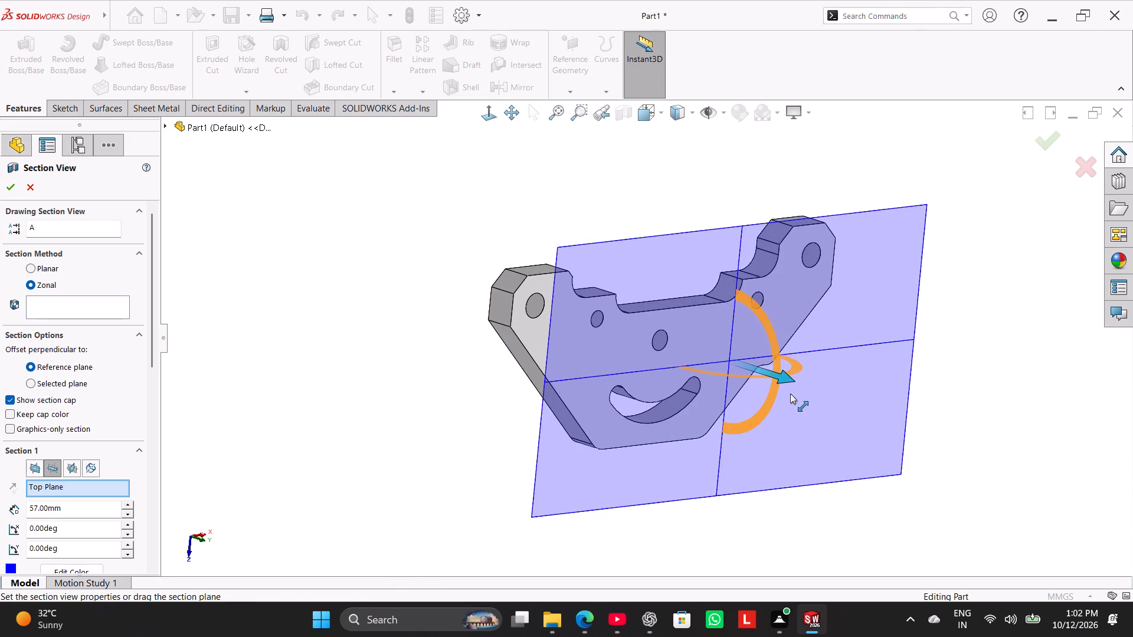
pyautogui.moveTo(790, 393); pyautogui.dragTo(765, 380)
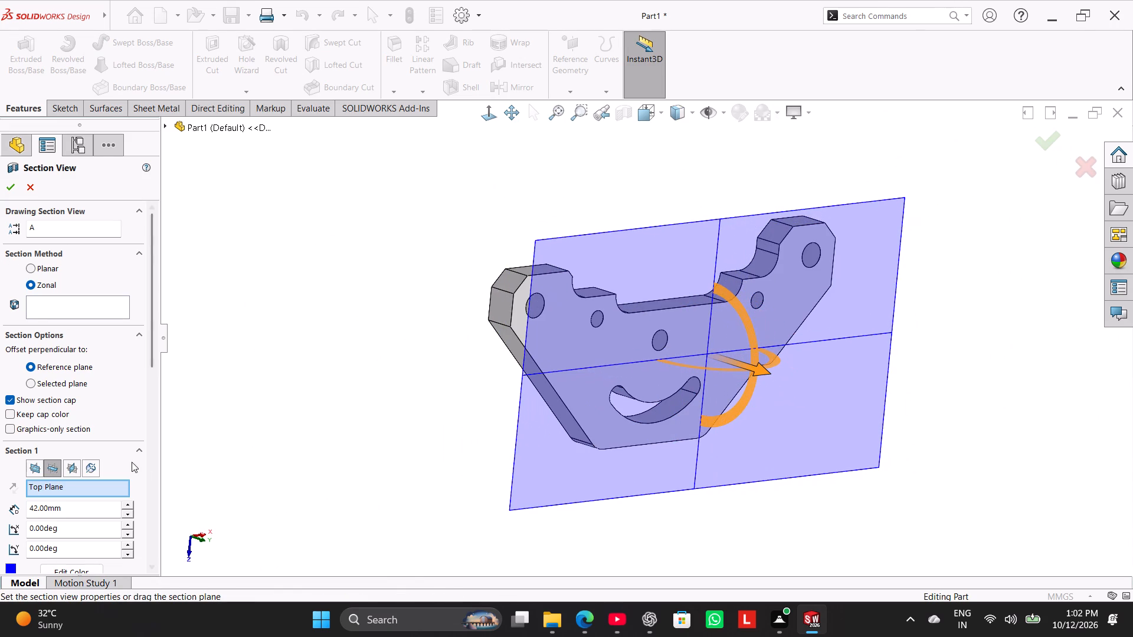
pyautogui.click(77, 465)
pyautogui.click(35, 468)
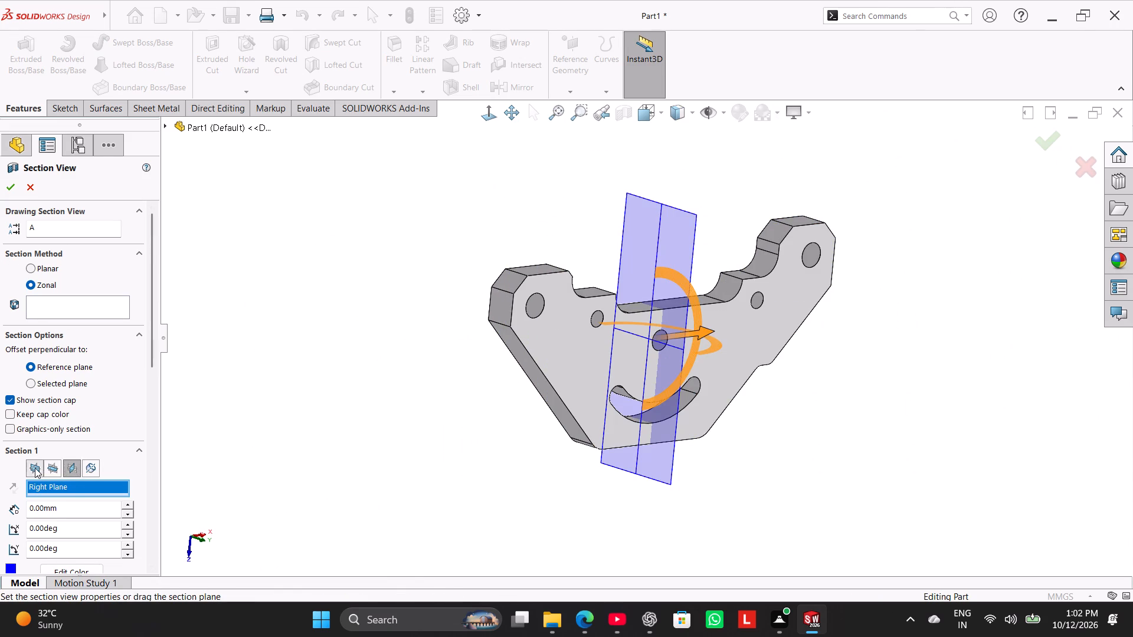
pyautogui.moveTo(649, 412); pyautogui.dragTo(659, 366)
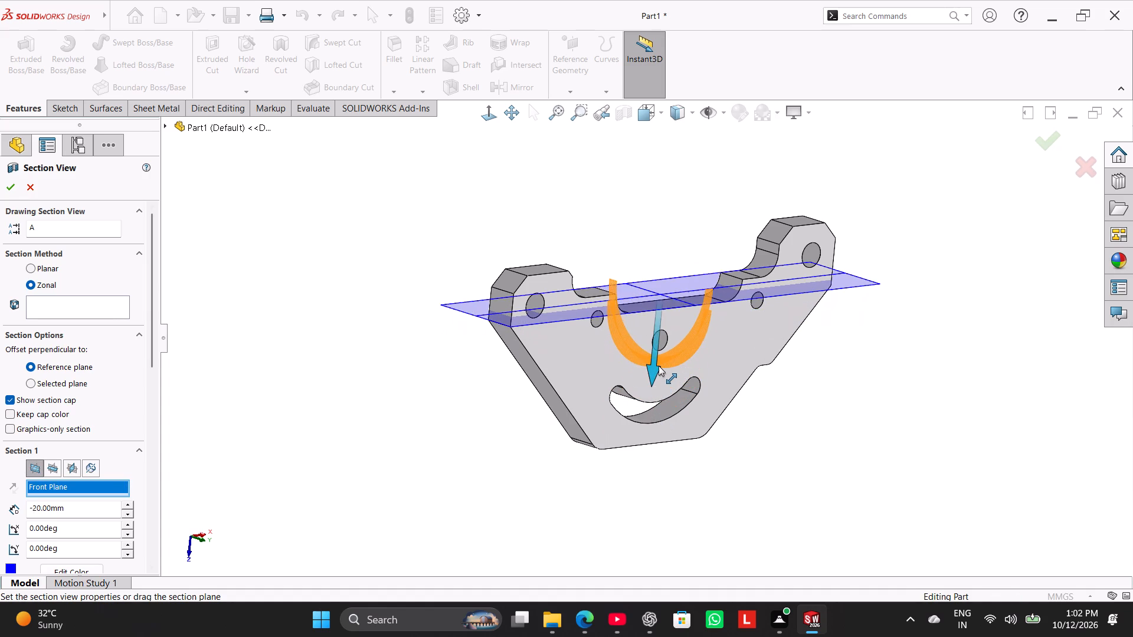
pyautogui.moveTo(659, 366); pyautogui.dragTo(659, 372)
pyautogui.moveTo(493, 426); pyautogui.dragTo(461, 347, button='middle')
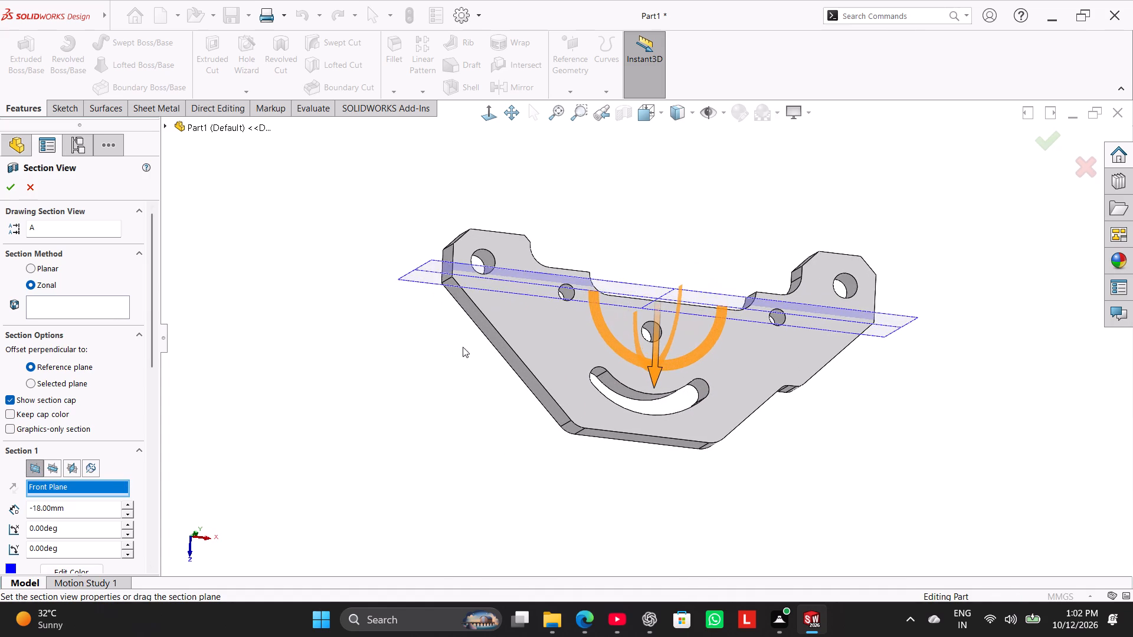
pyautogui.moveTo(656, 368); pyautogui.dragTo(638, 435)
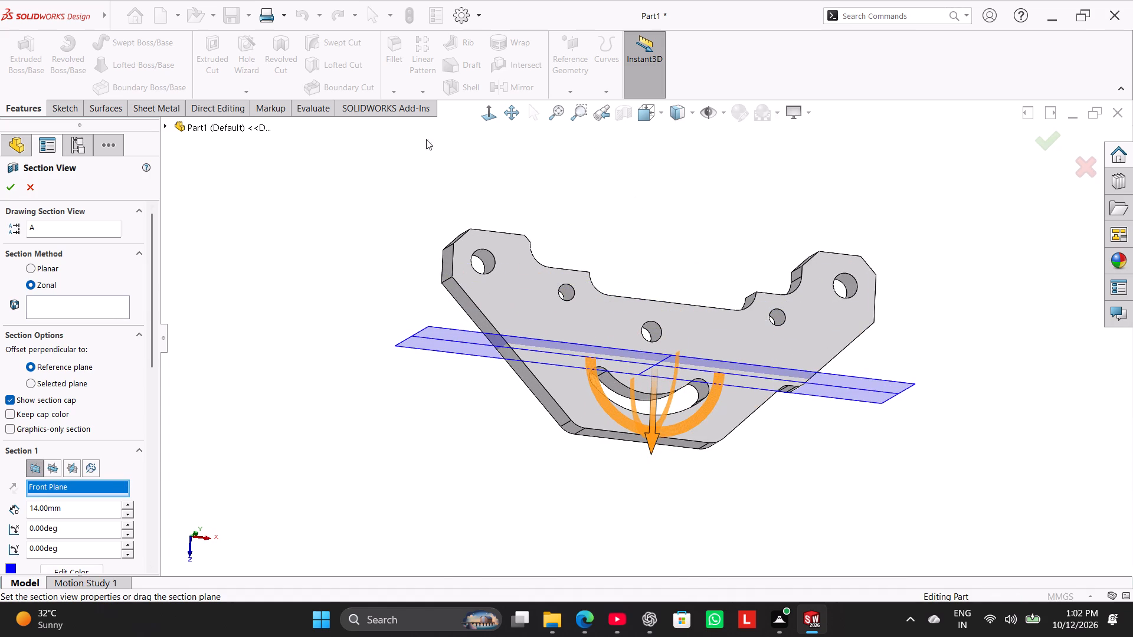
pyautogui.click(11, 185)
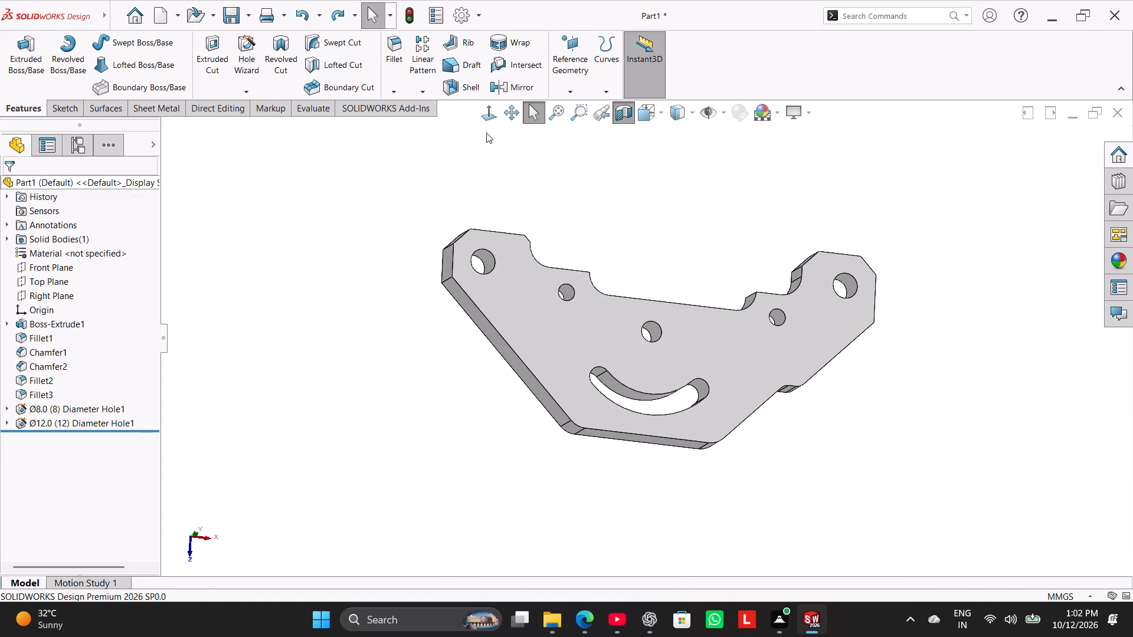
pyautogui.click(622, 111)
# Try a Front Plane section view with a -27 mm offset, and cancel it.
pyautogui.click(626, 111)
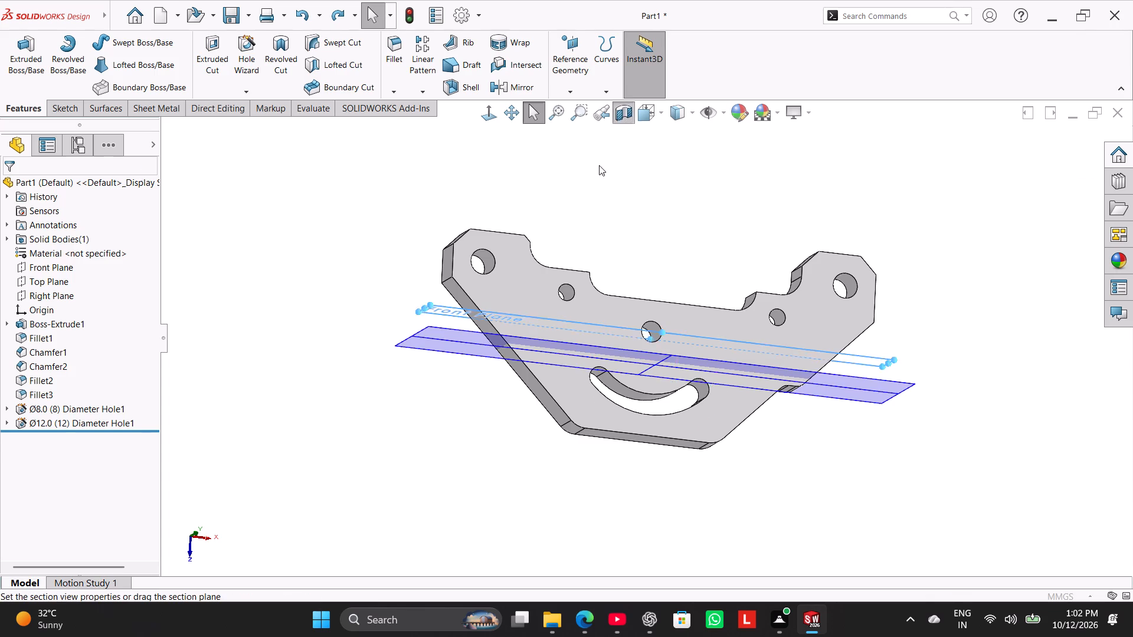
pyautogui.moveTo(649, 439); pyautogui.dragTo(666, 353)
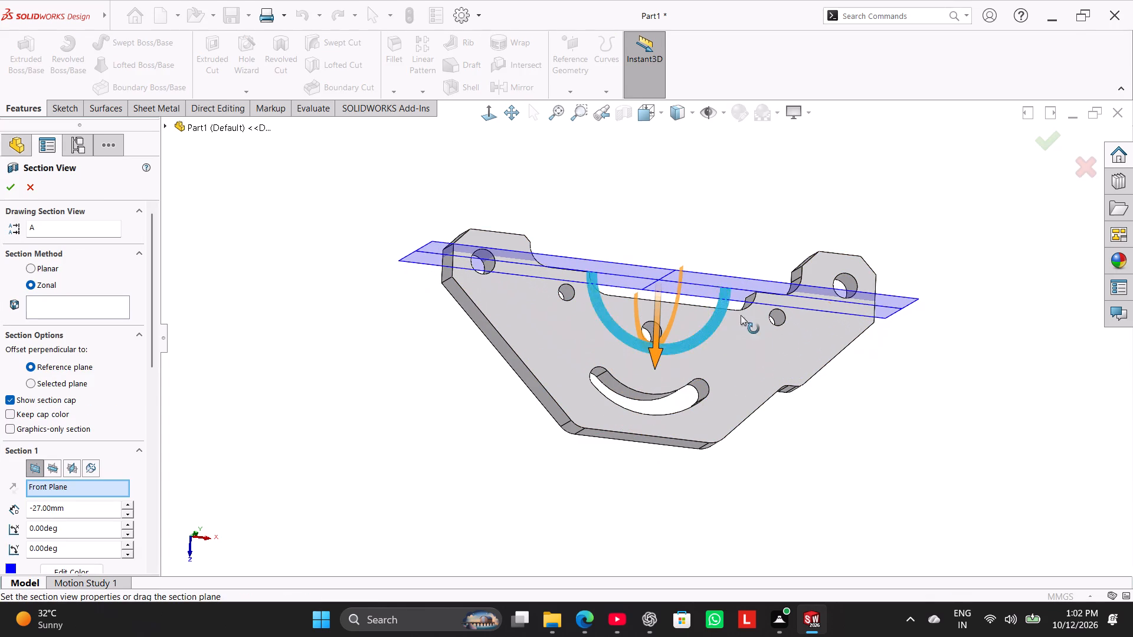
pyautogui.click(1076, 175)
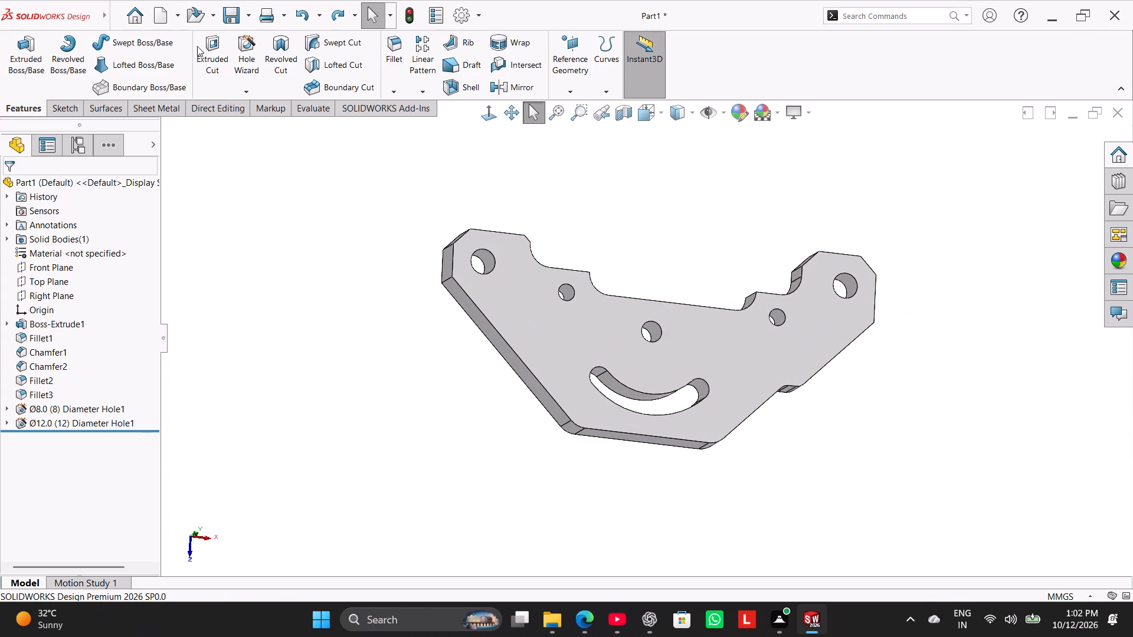
# Save the part as Mounting Link Plate in the Worked folder.
pyautogui.click(234, 22)
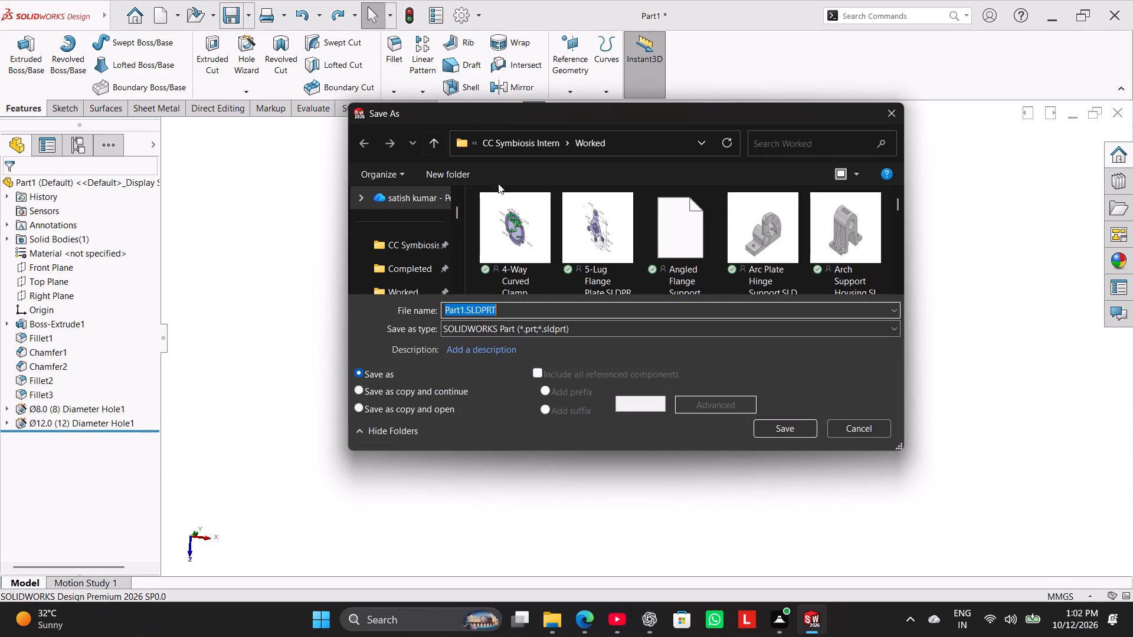
pyautogui.hotkey('ctrl', 'v')
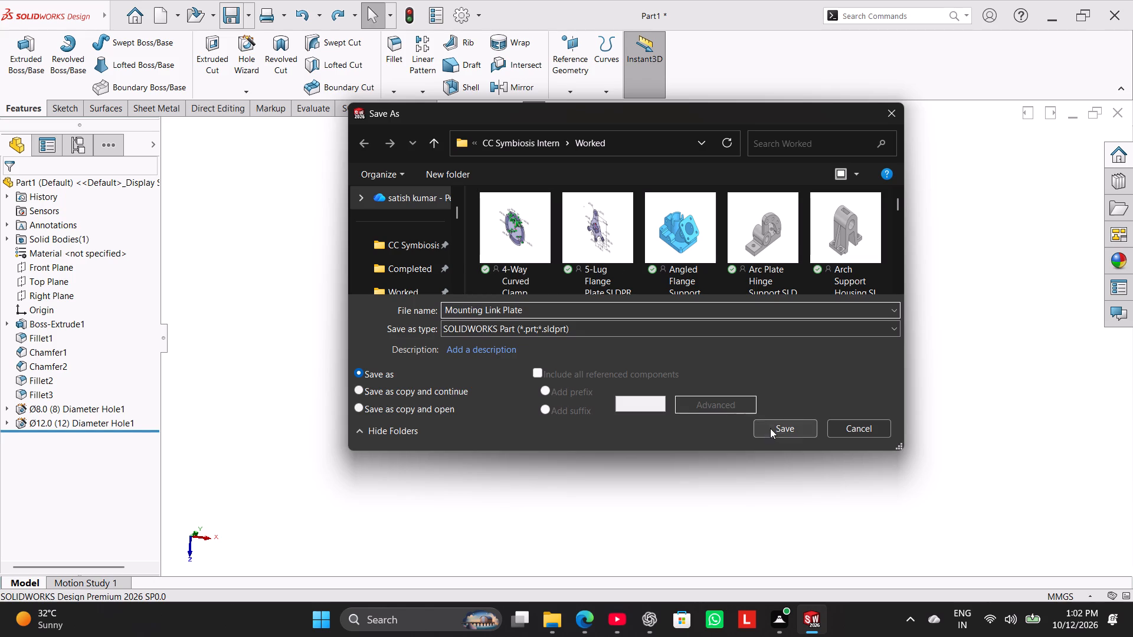
pyautogui.click(770, 428)
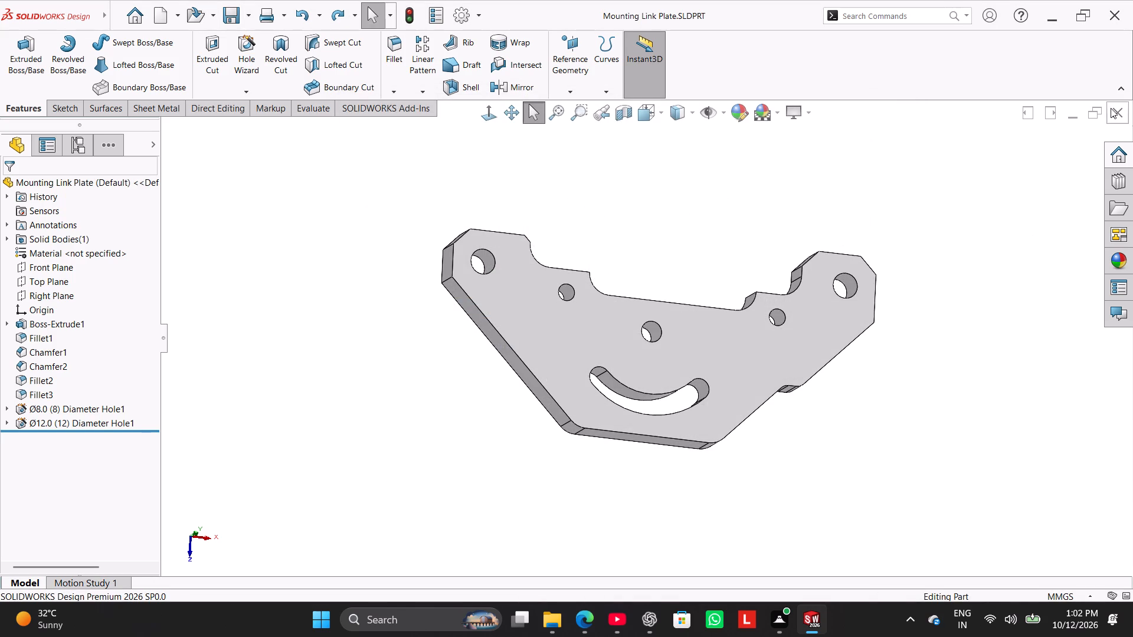
# Close the part and reopen Mounting Link Plate by searching for it in the Worked folder.
pyautogui.click(1111, 108)
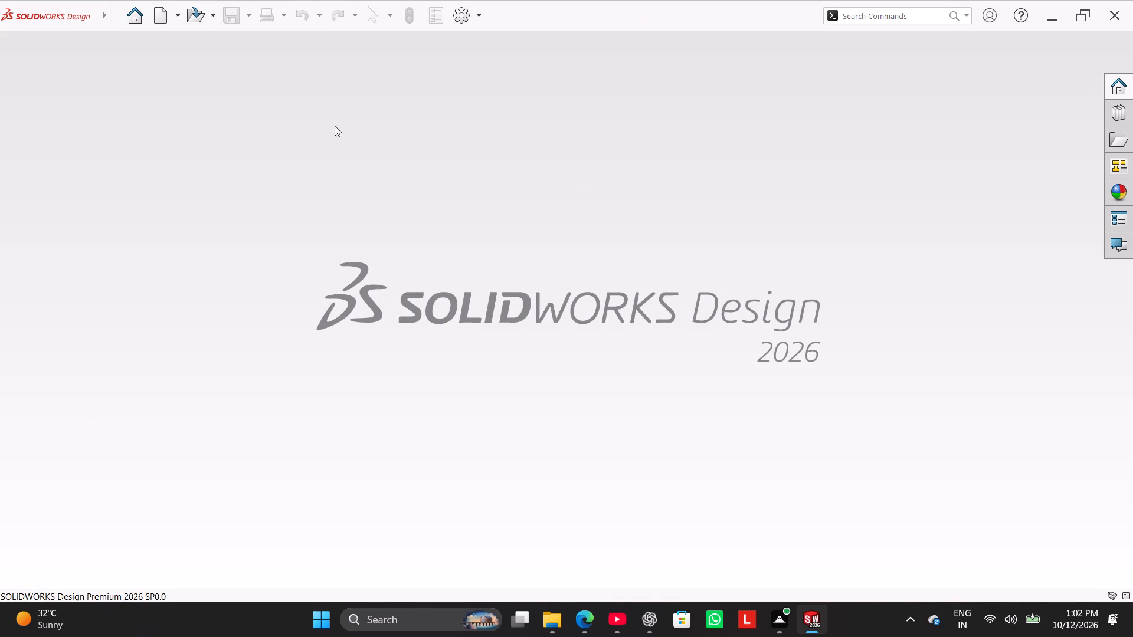
pyautogui.click(209, 19)
pyautogui.click(209, 32)
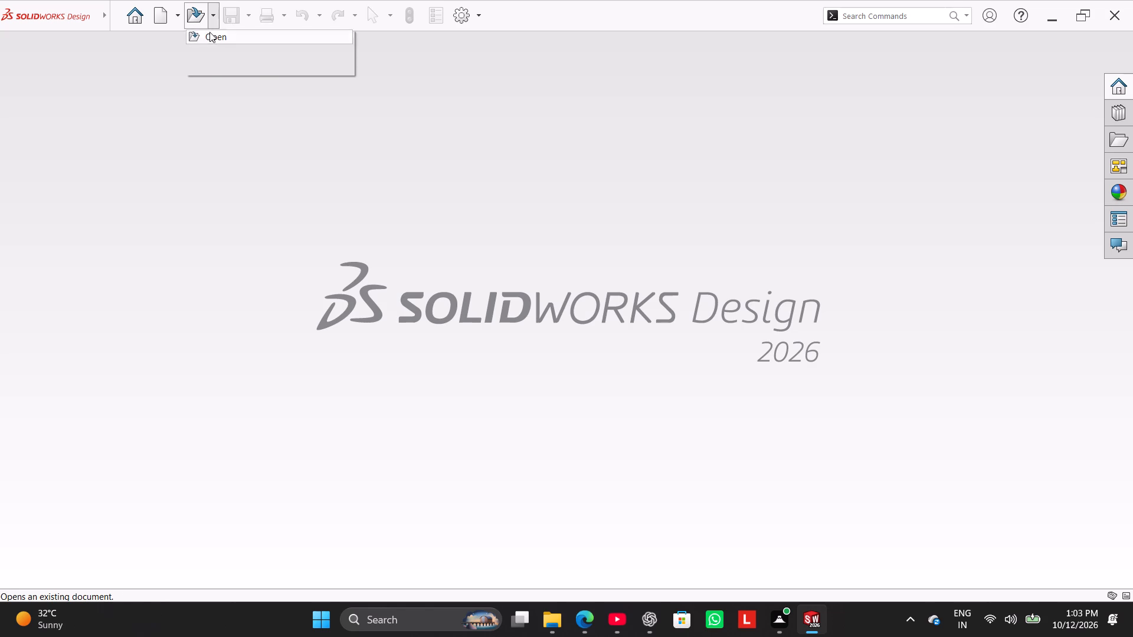
pyautogui.click(408, 296)
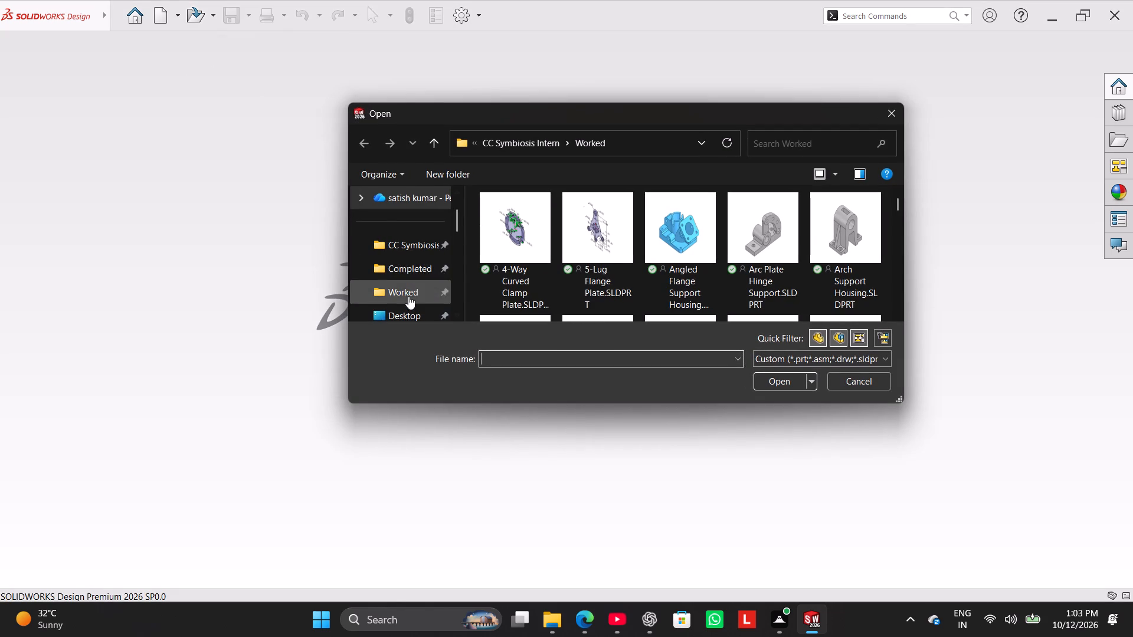
pyautogui.click(787, 152)
pyautogui.click(787, 145)
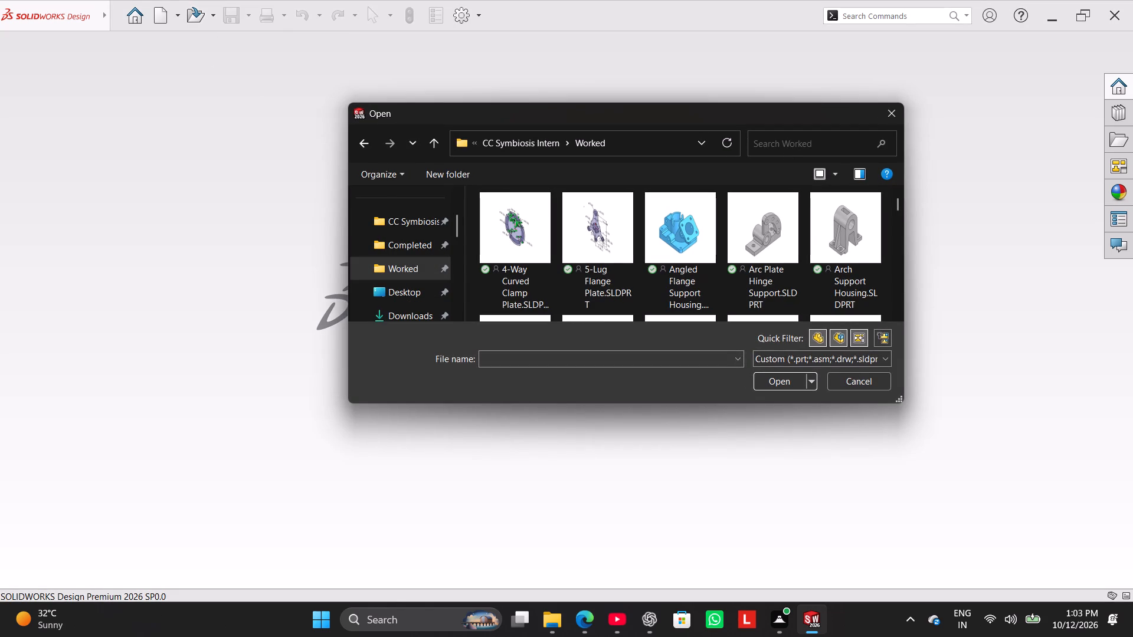
pyautogui.hotkey('ctrl', 'v')
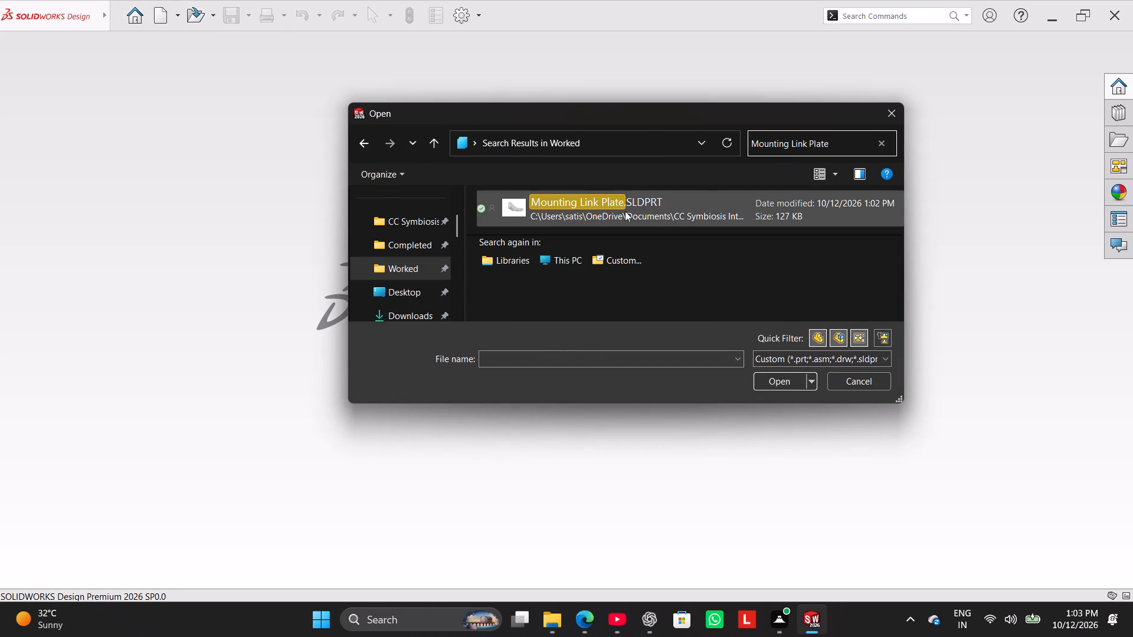
pyautogui.click(625, 211)
pyautogui.click(769, 382)
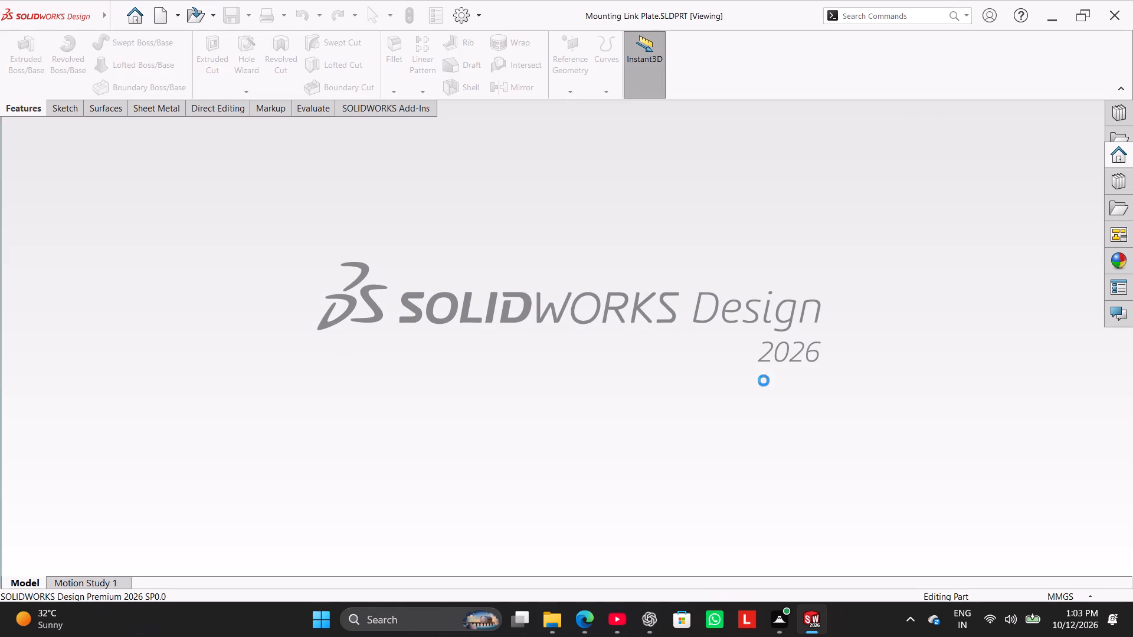
pyautogui.click(621, 230)
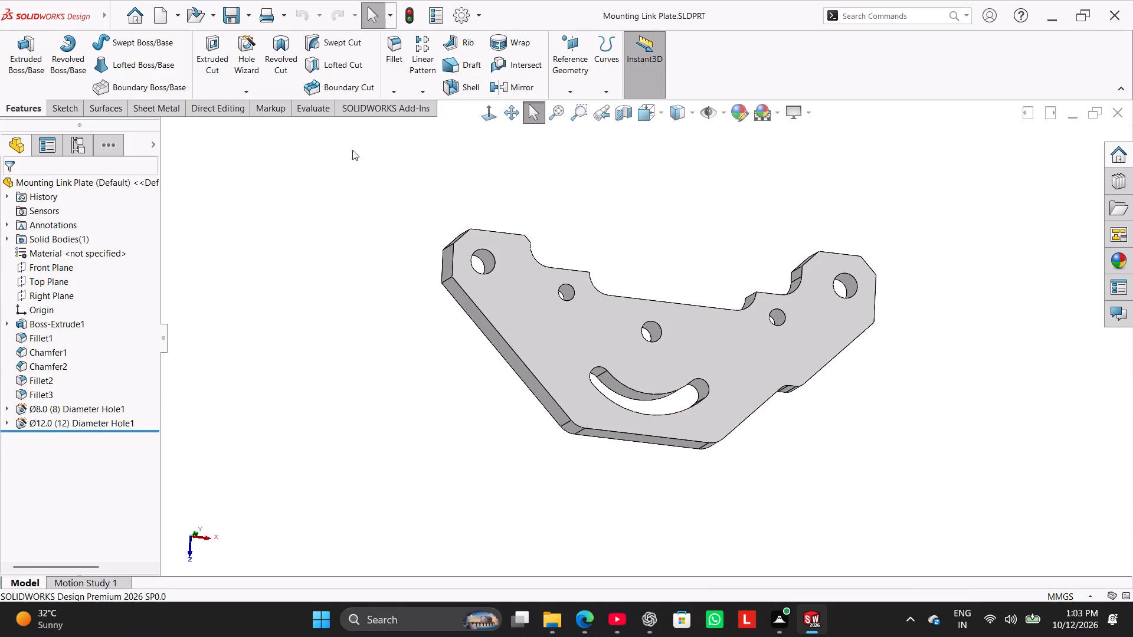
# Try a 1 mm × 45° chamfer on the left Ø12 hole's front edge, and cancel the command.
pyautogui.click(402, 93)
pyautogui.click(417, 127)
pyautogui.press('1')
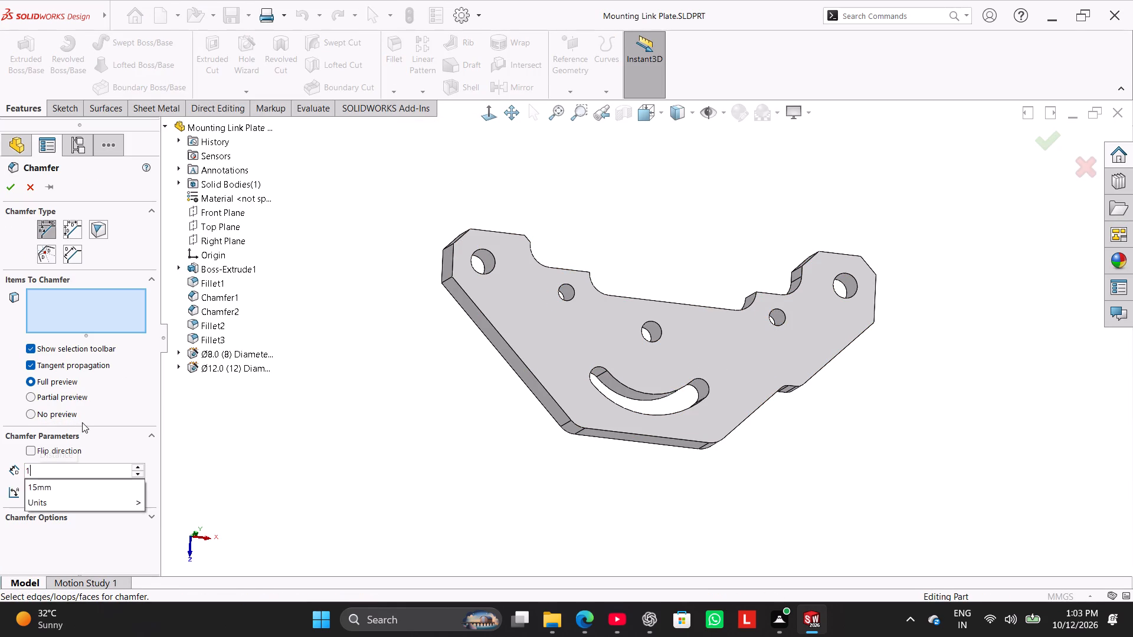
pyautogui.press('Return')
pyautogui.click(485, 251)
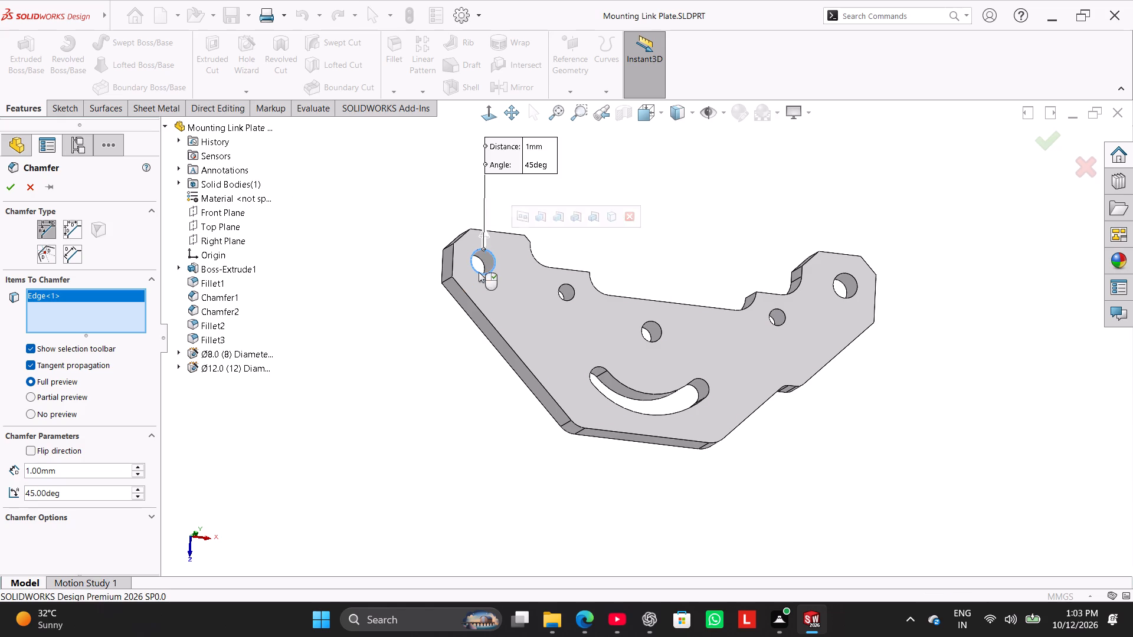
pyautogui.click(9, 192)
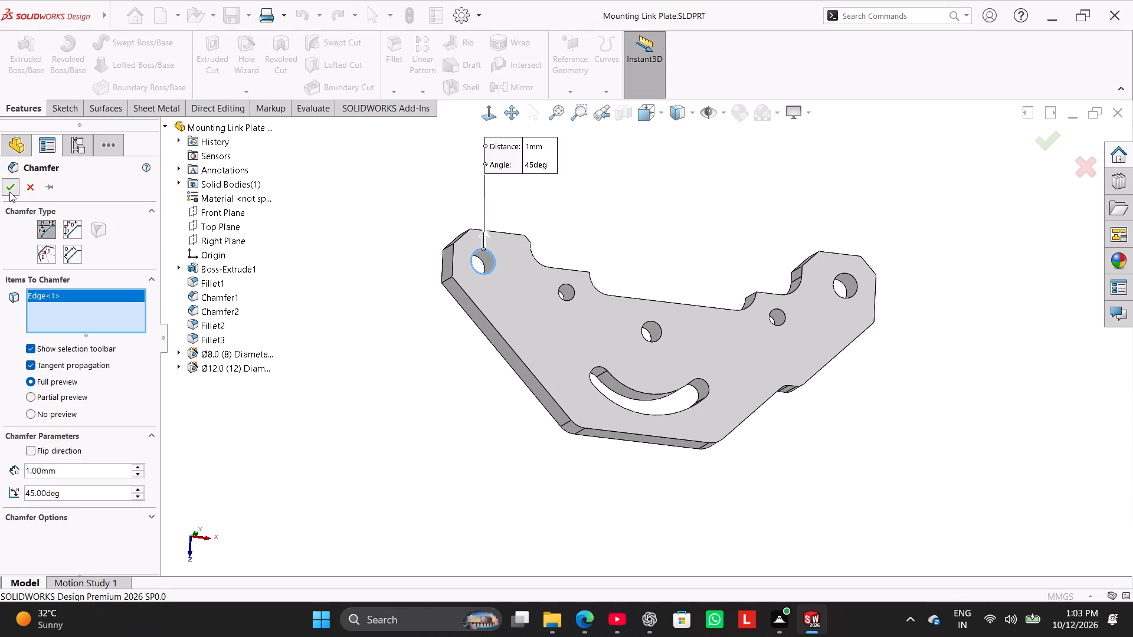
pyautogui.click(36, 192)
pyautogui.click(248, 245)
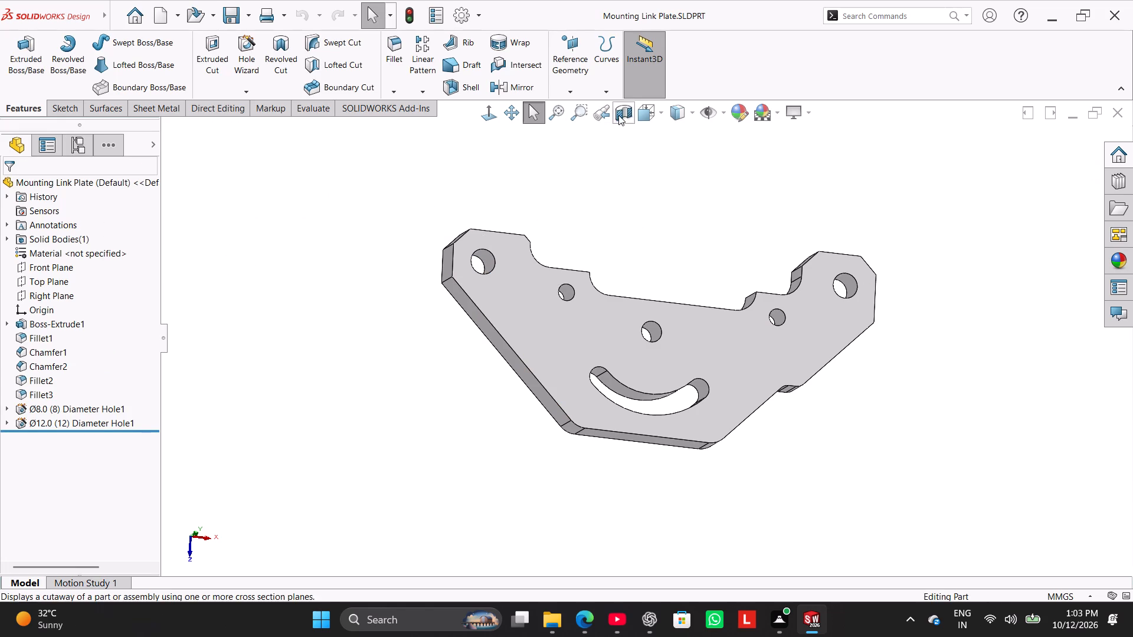
# Section the plate with the Front Plane offset -25 mm to examine the cut through the left Ø12 hole.
pyautogui.click(620, 115)
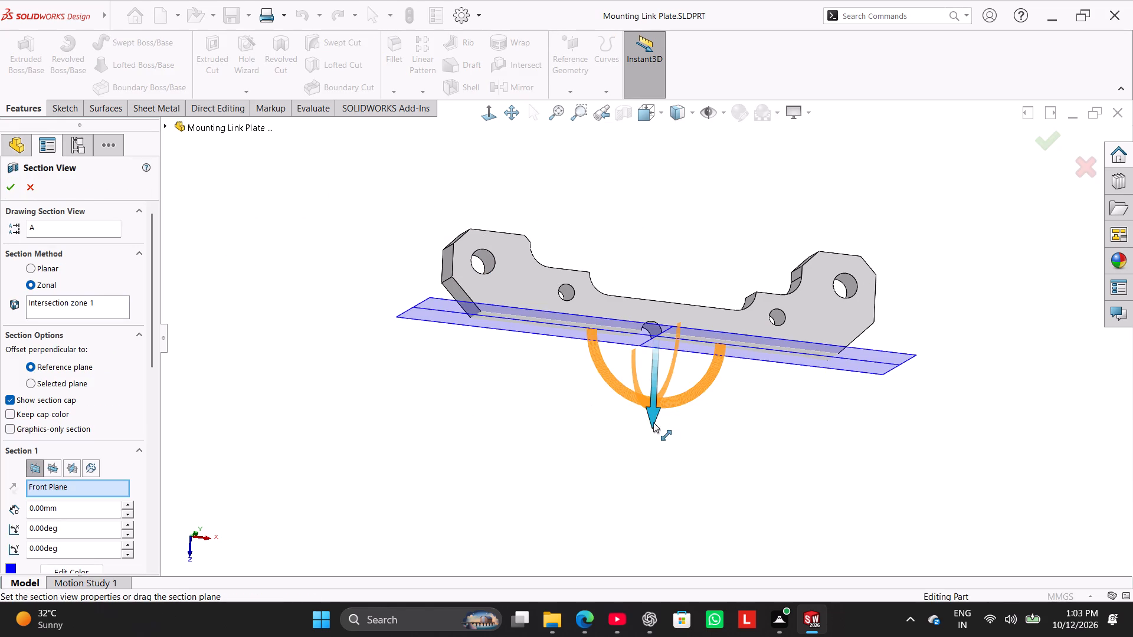
pyautogui.moveTo(653, 422); pyautogui.dragTo(669, 369)
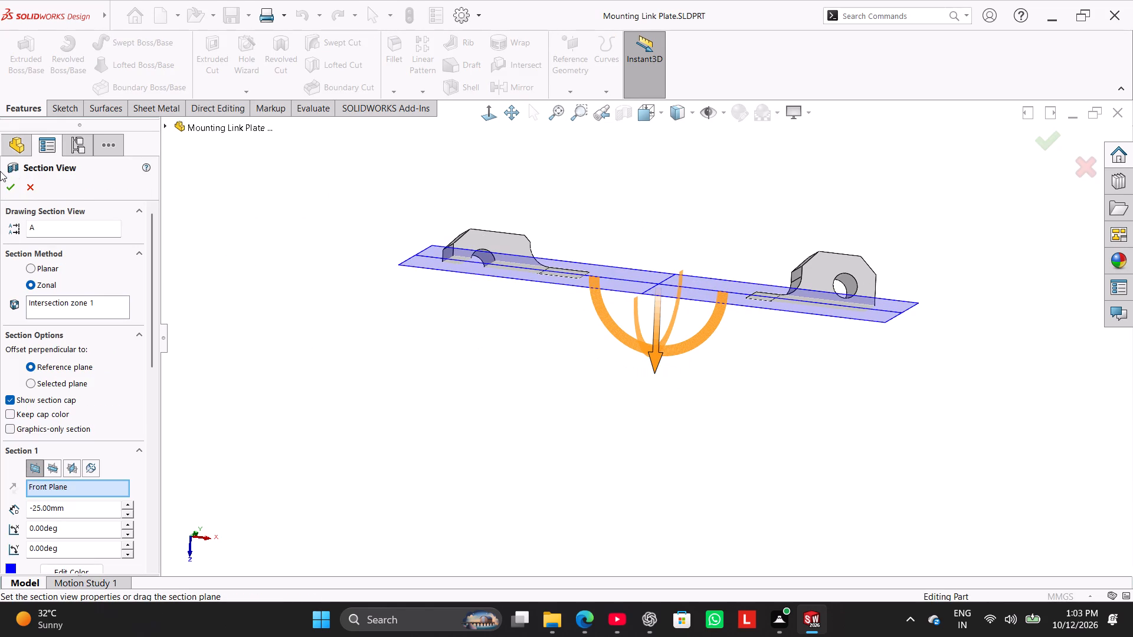
pyautogui.click(6, 180)
pyautogui.click(486, 114)
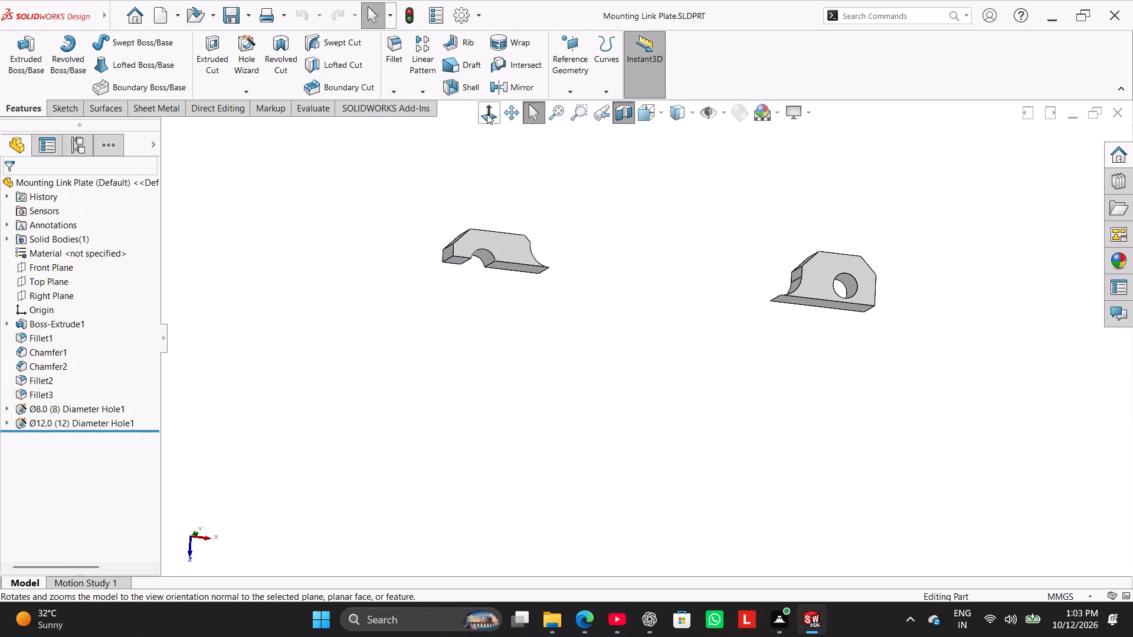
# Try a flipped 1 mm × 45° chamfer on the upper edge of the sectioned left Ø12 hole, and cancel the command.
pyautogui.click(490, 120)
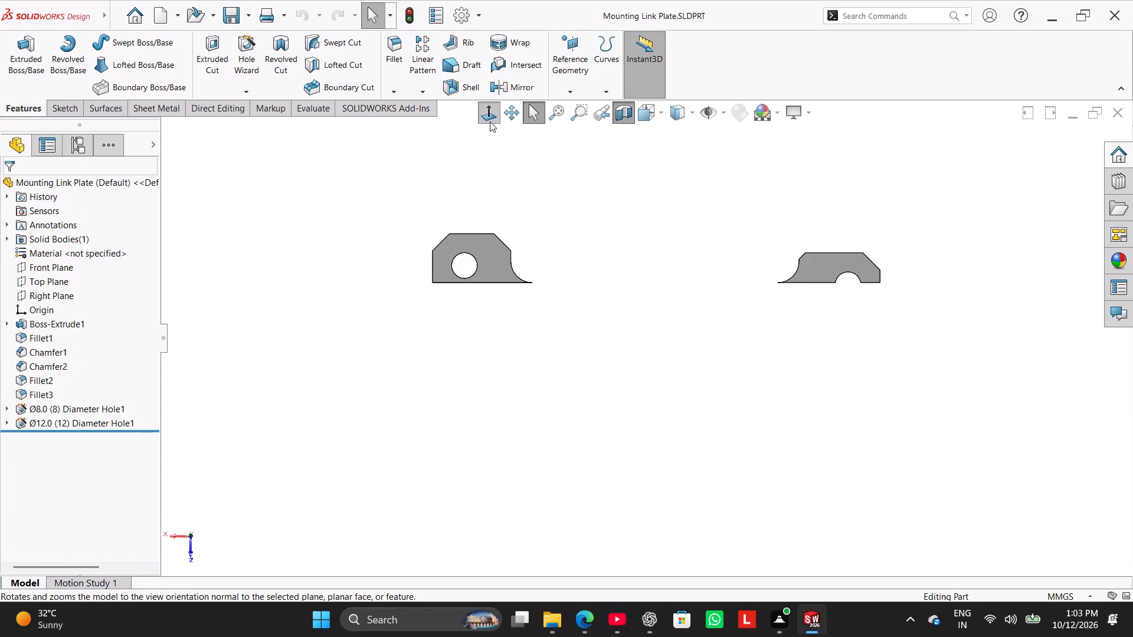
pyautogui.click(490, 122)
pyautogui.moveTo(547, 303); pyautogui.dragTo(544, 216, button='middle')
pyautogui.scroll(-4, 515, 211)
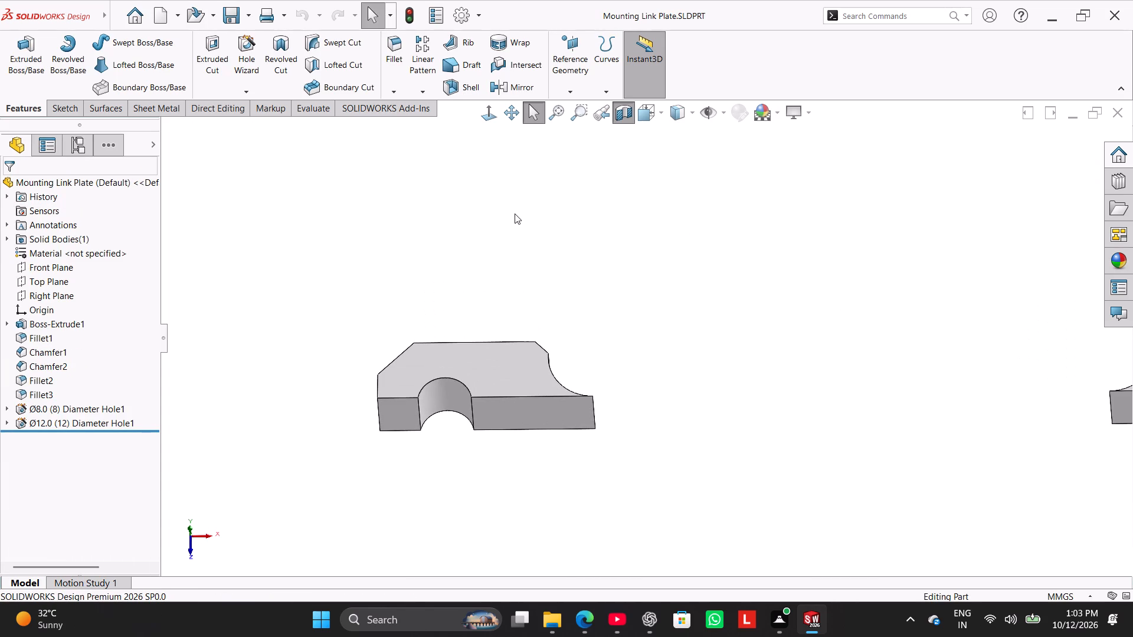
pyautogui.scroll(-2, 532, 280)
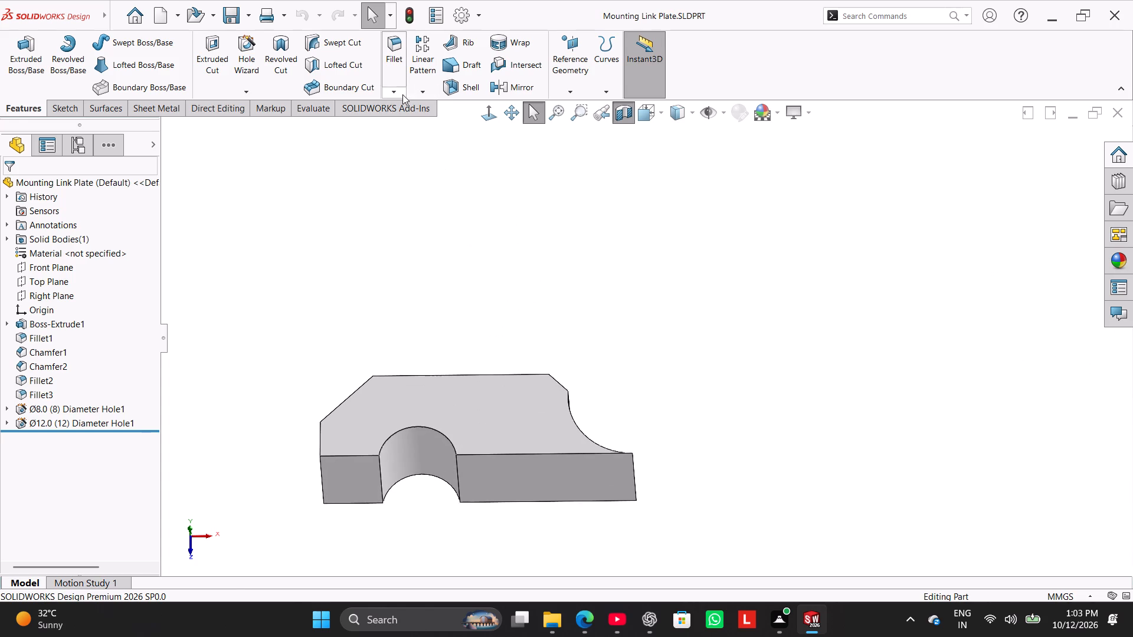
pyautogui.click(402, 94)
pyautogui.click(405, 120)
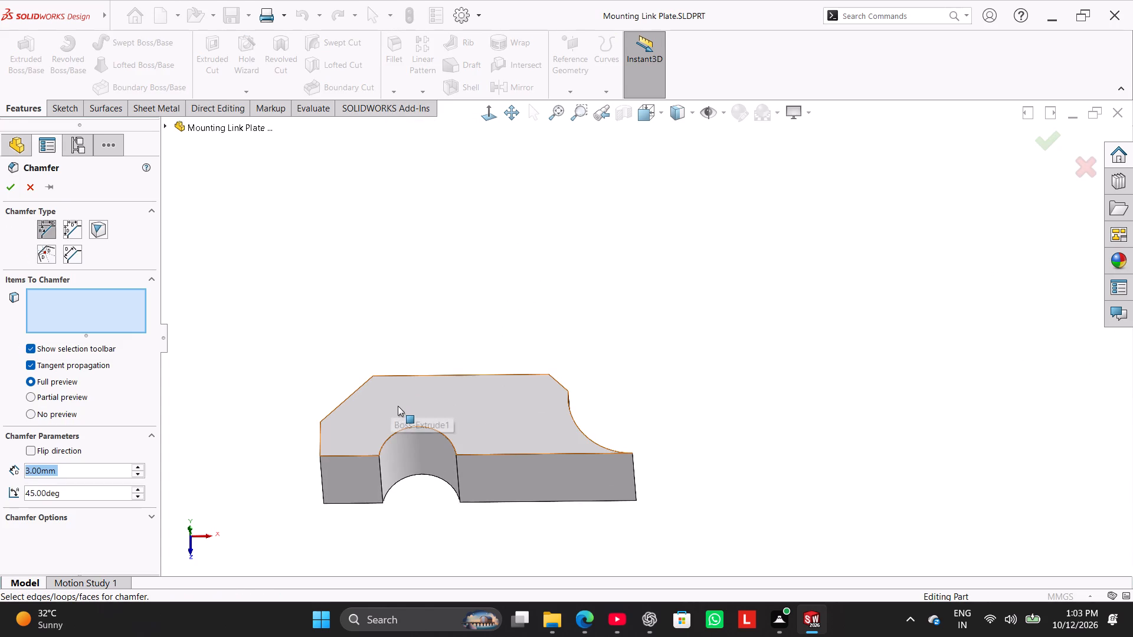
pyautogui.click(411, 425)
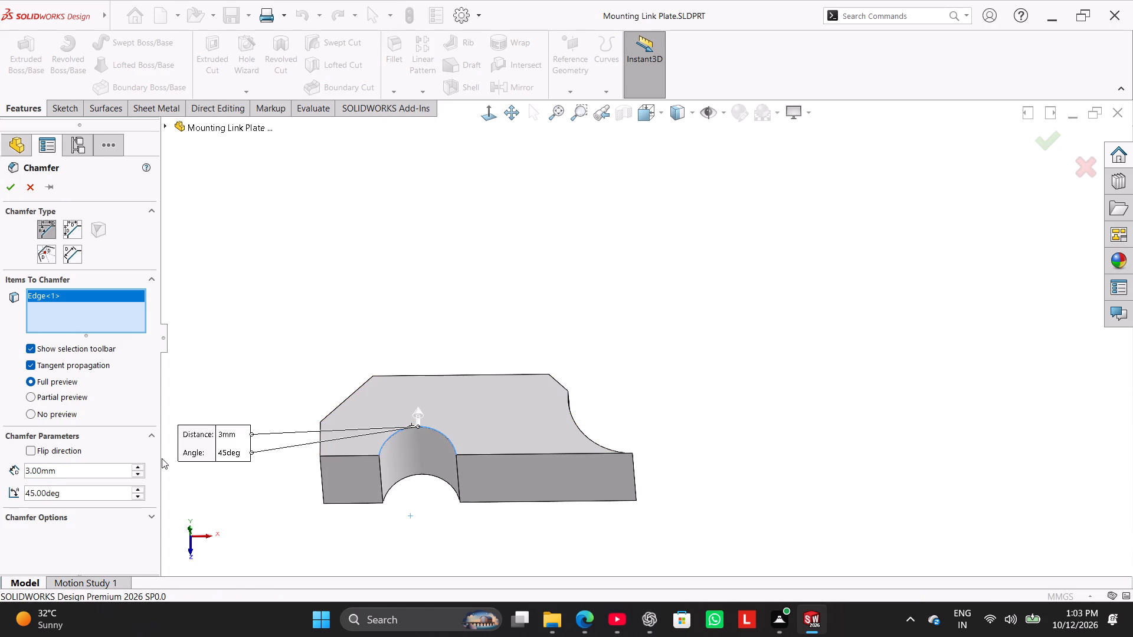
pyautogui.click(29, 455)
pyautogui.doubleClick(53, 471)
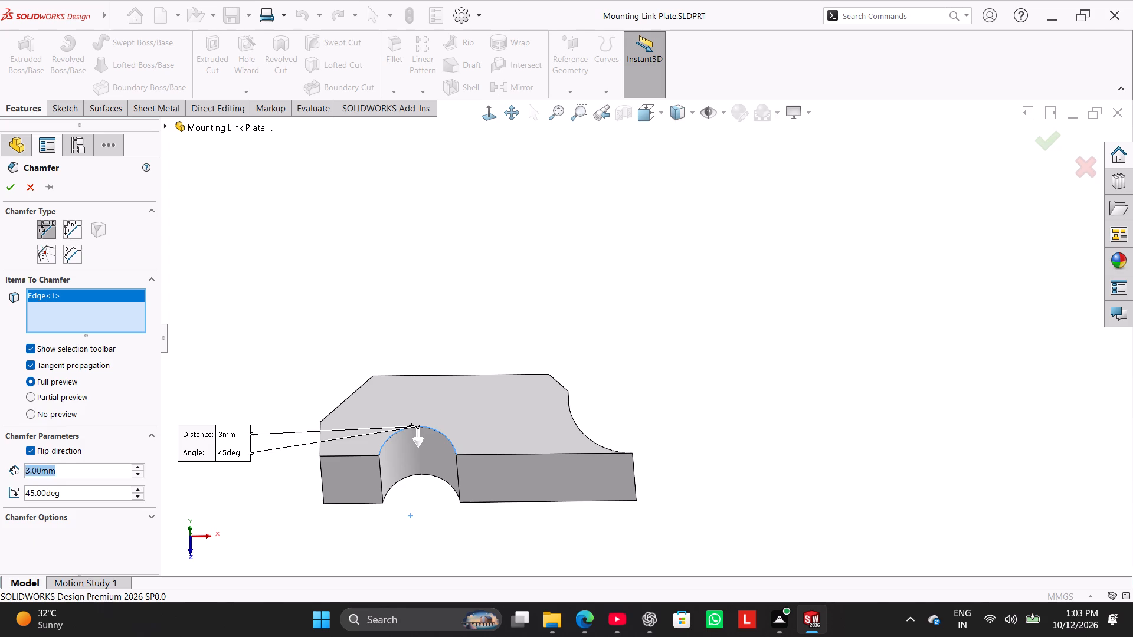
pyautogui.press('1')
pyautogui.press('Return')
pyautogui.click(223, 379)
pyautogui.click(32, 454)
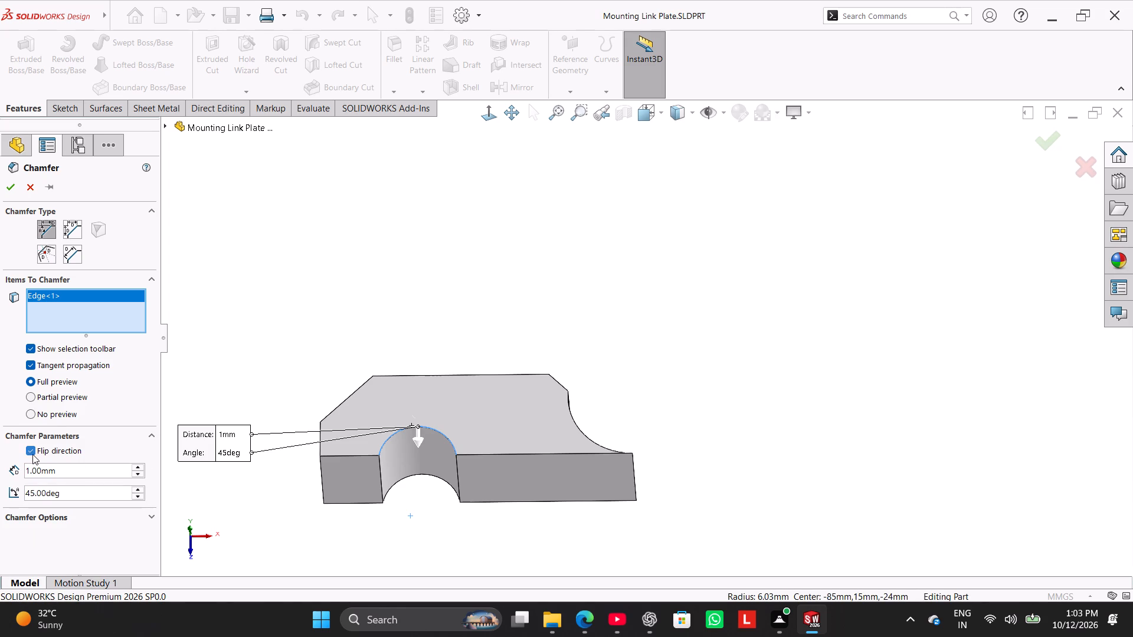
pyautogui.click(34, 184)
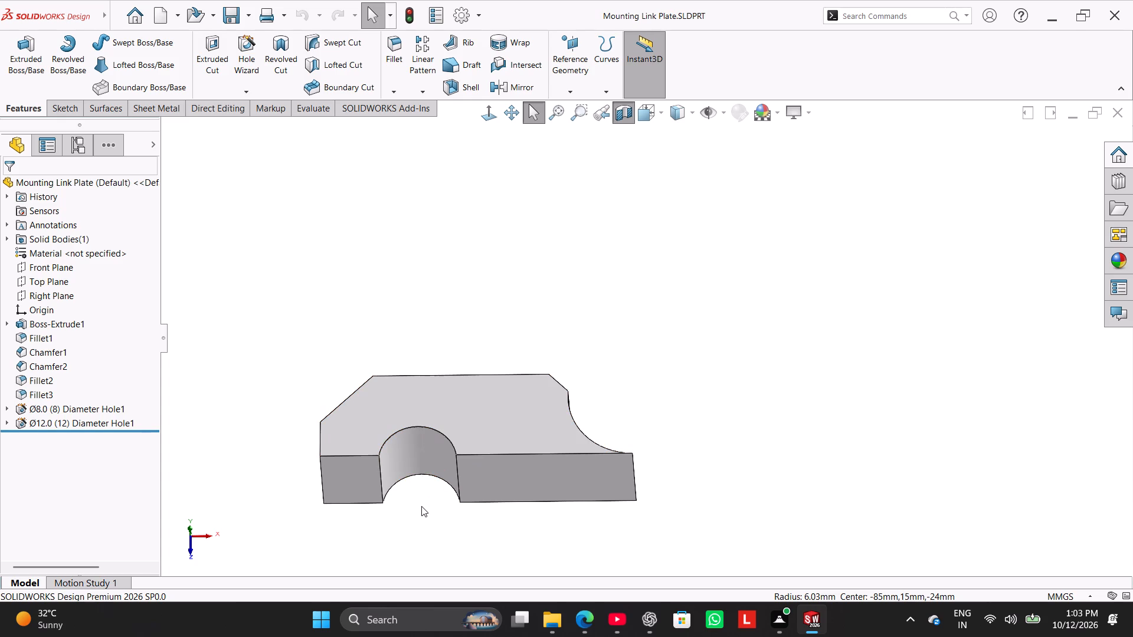
# Inspect the cut through the left Ø12 hole and turn off the section view.
pyautogui.moveTo(420, 507); pyautogui.dragTo(403, 342, button='middle')
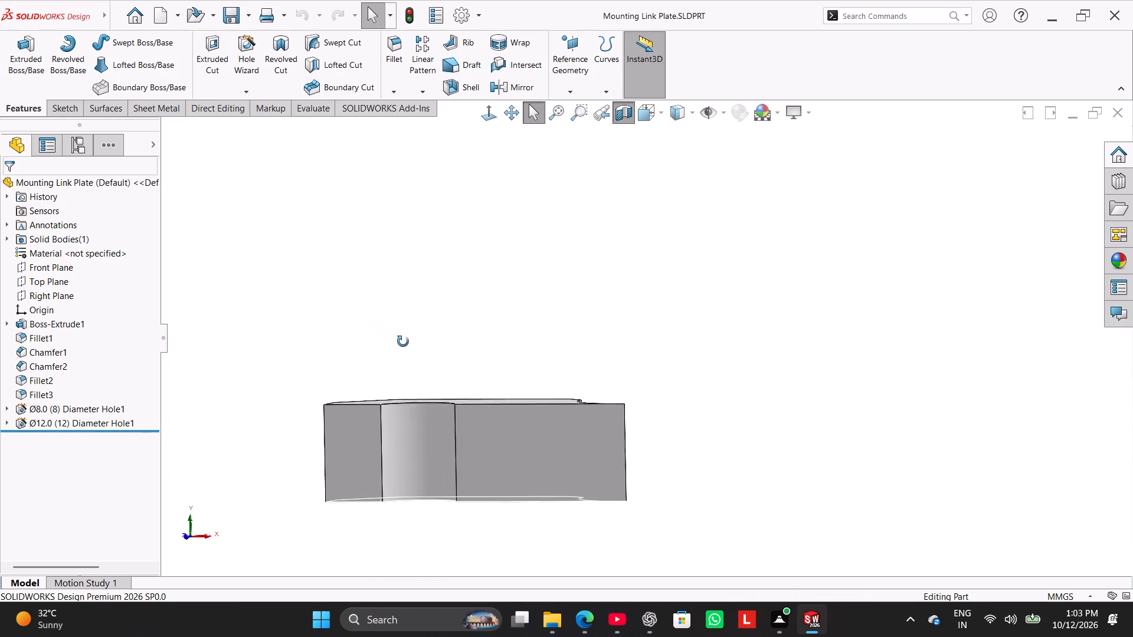
pyautogui.moveTo(403, 342); pyautogui.dragTo(407, 353, button='middle')
pyautogui.click(623, 110)
# Edit the Ø12 hole feature to remove its near side countersink.
pyautogui.scroll(2, 362, 311)
pyautogui.moveTo(549, 291); pyautogui.dragTo(551, 390, button='middle')
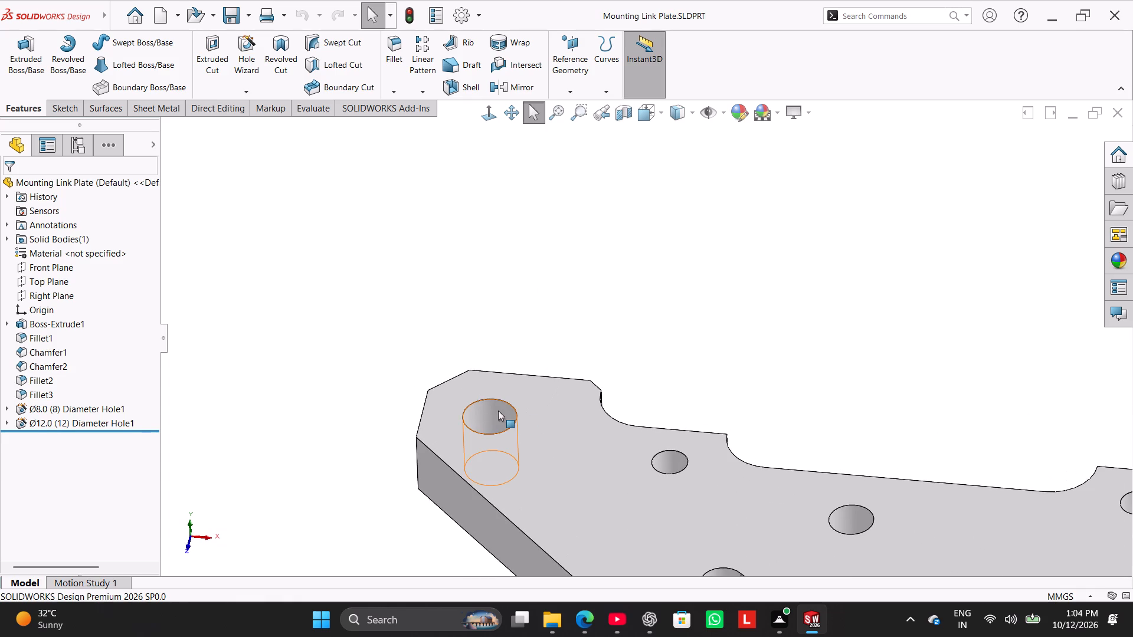
pyautogui.rightClick(498, 411)
pyautogui.click(420, 349)
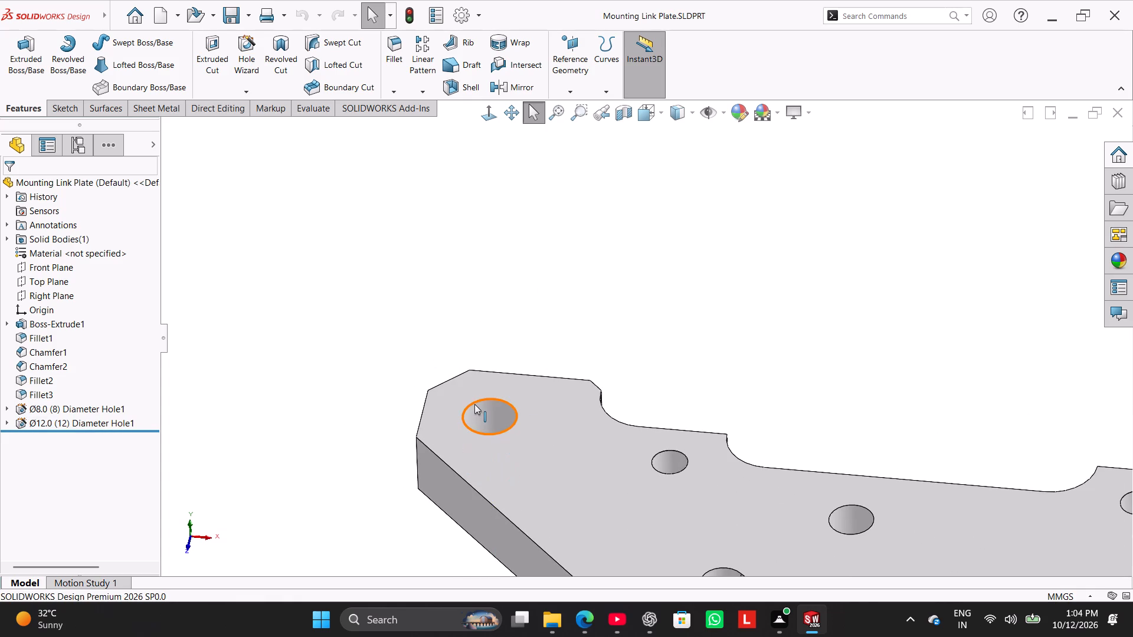
pyautogui.click(474, 404)
pyautogui.moveTo(415, 344); pyautogui.dragTo(427, 352)
pyautogui.click(482, 408)
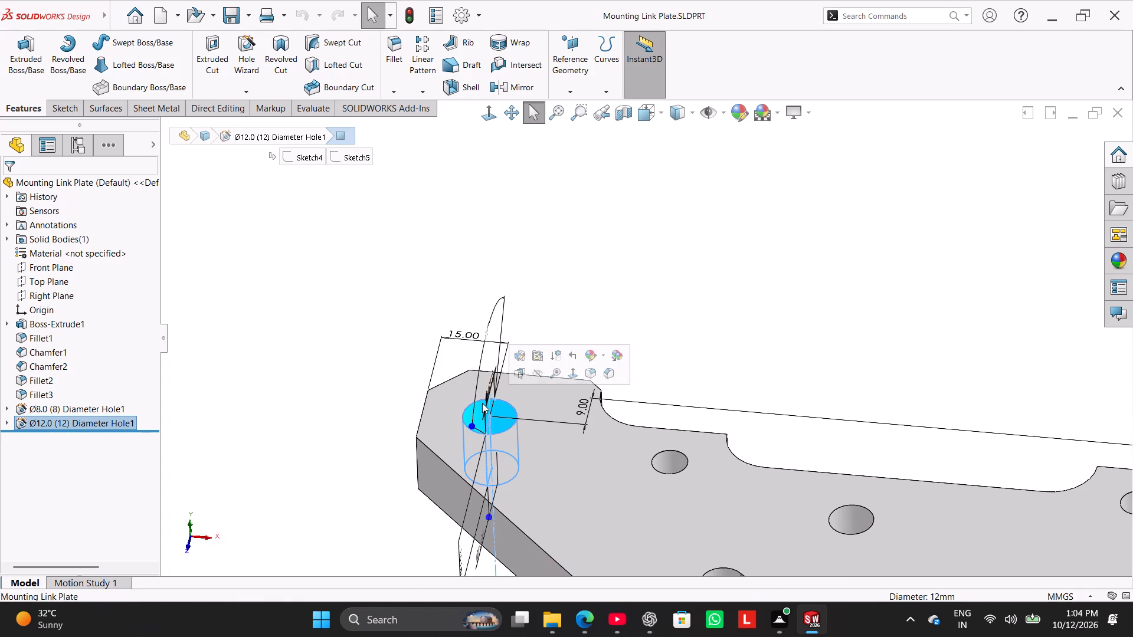
pyautogui.click(518, 357)
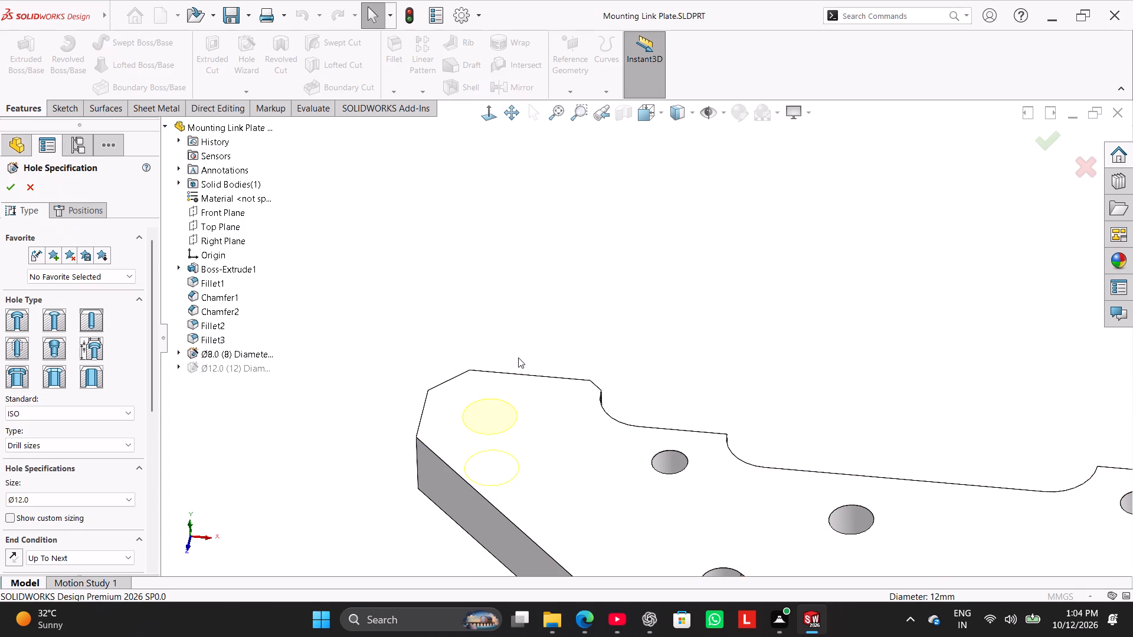
pyautogui.moveTo(152, 378); pyautogui.dragTo(152, 403)
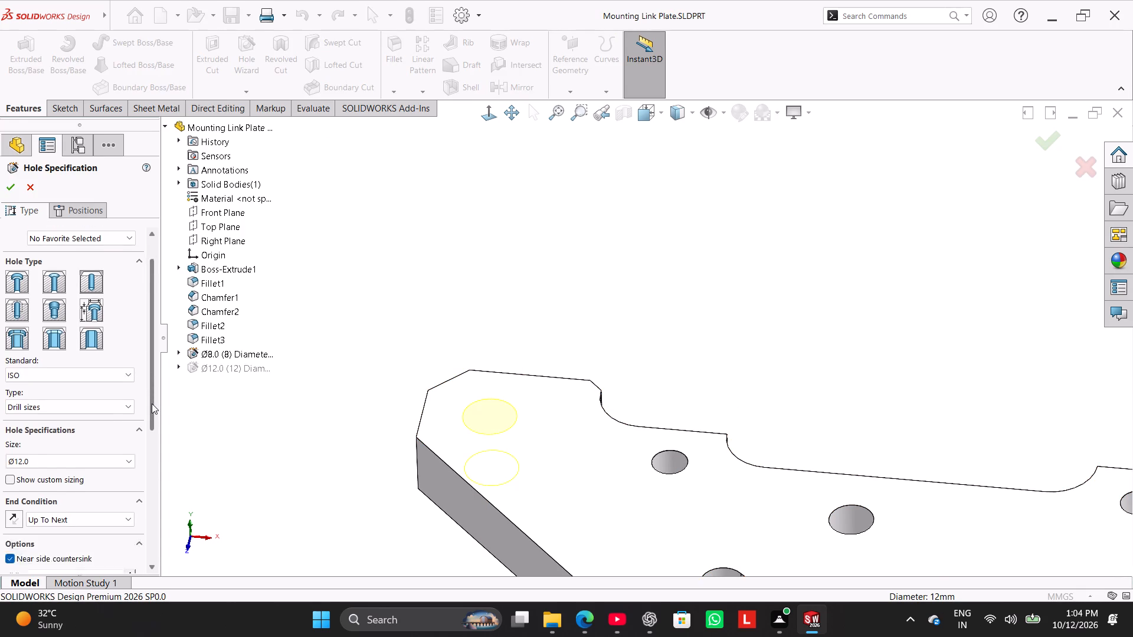
pyautogui.moveTo(152, 403); pyautogui.dragTo(152, 471)
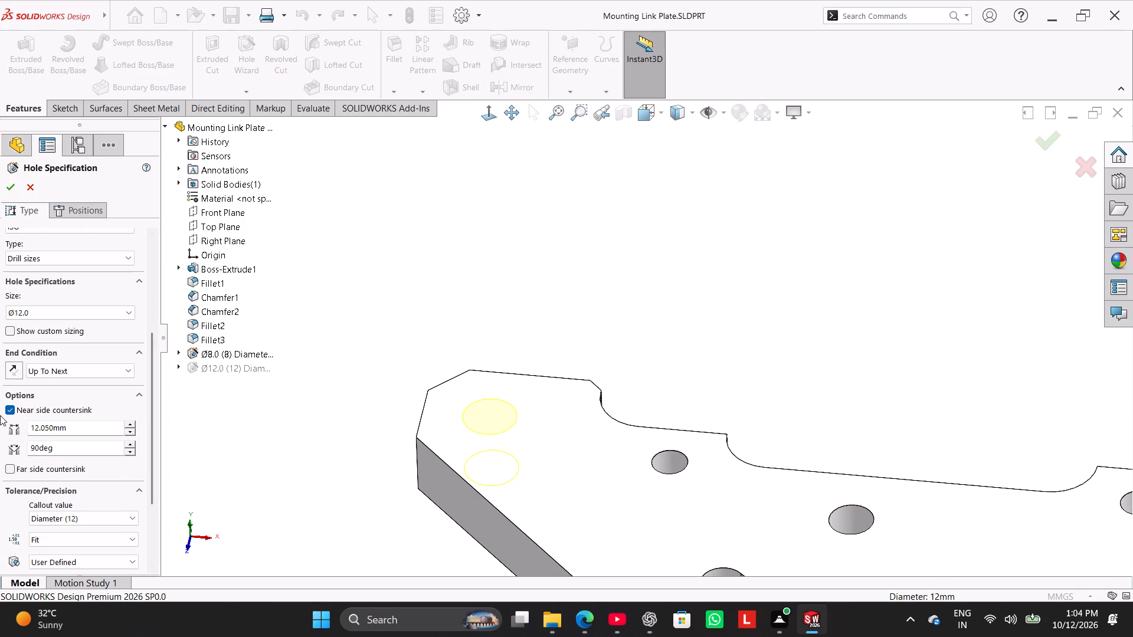
pyautogui.click(8, 409)
pyautogui.moveTo(424, 519); pyautogui.dragTo(473, 419, button='middle')
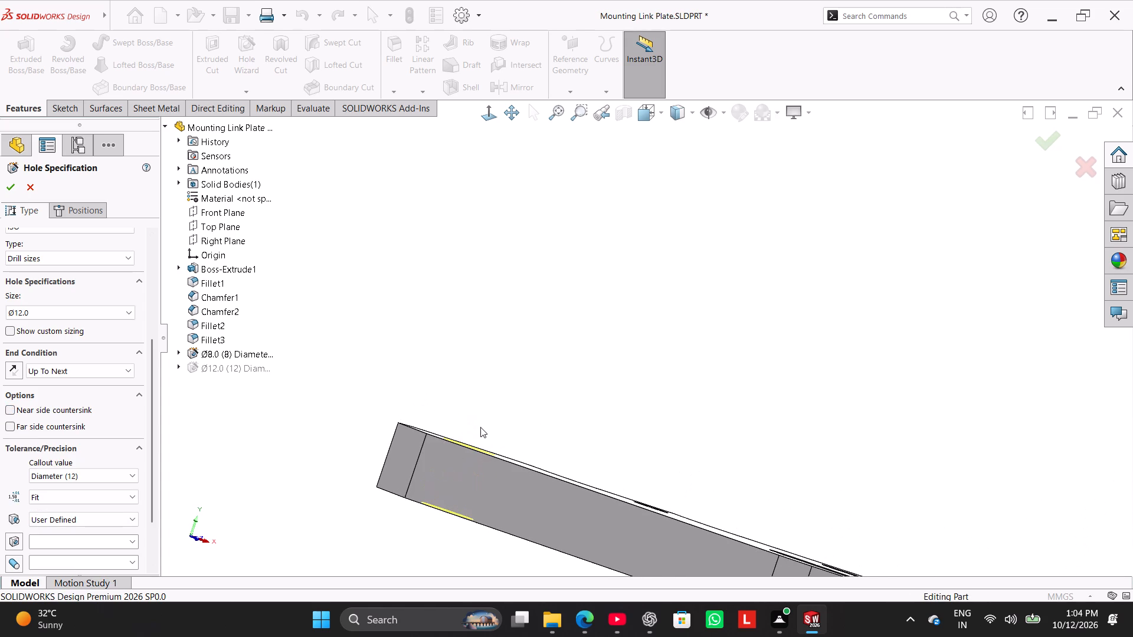
pyautogui.moveTo(483, 451); pyautogui.dragTo(476, 505, button='middle')
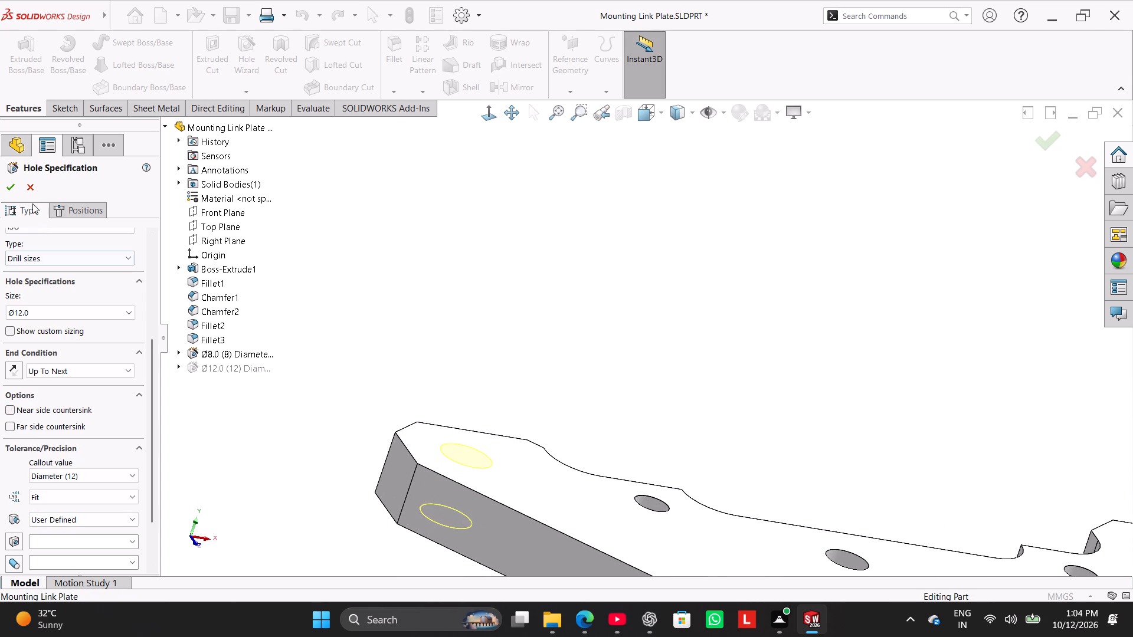
pyautogui.click(18, 186)
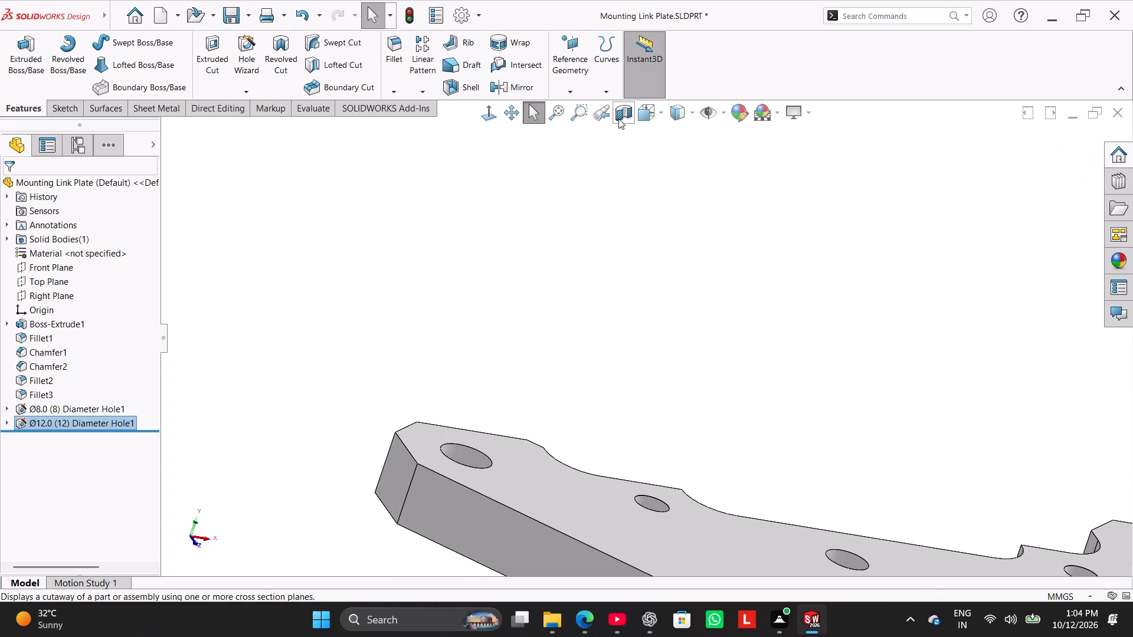
# Section the plate with the Front Plane offset -25 mm to examine the edited left Ø12 hole.
pyautogui.click(620, 118)
pyautogui.moveTo(582, 376); pyautogui.dragTo(561, 299, button='middle')
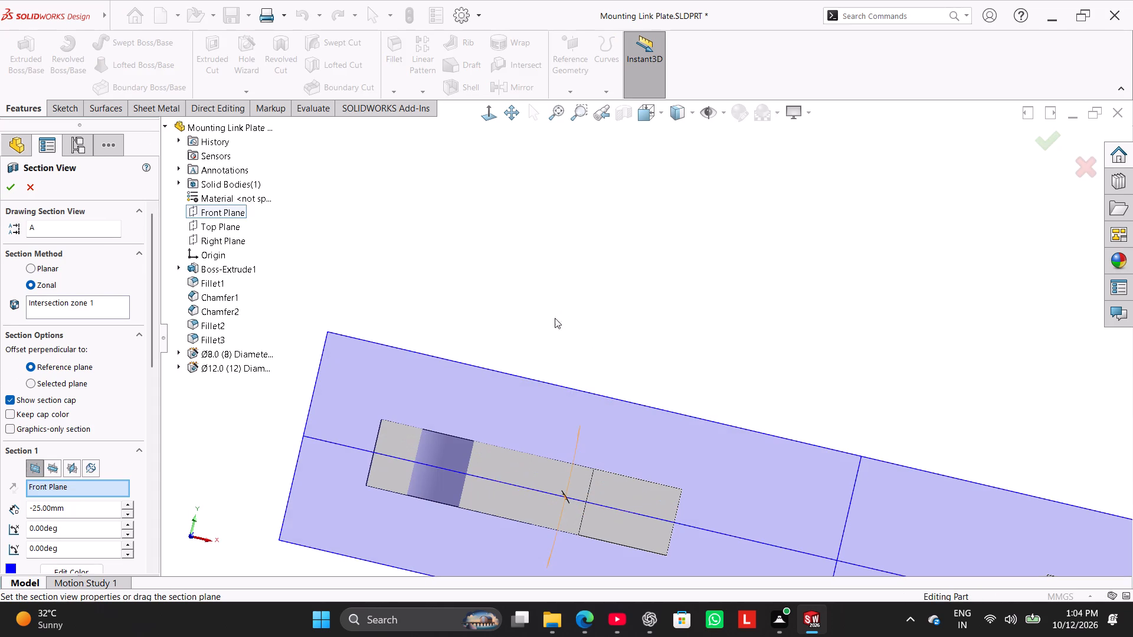
pyautogui.click(14, 193)
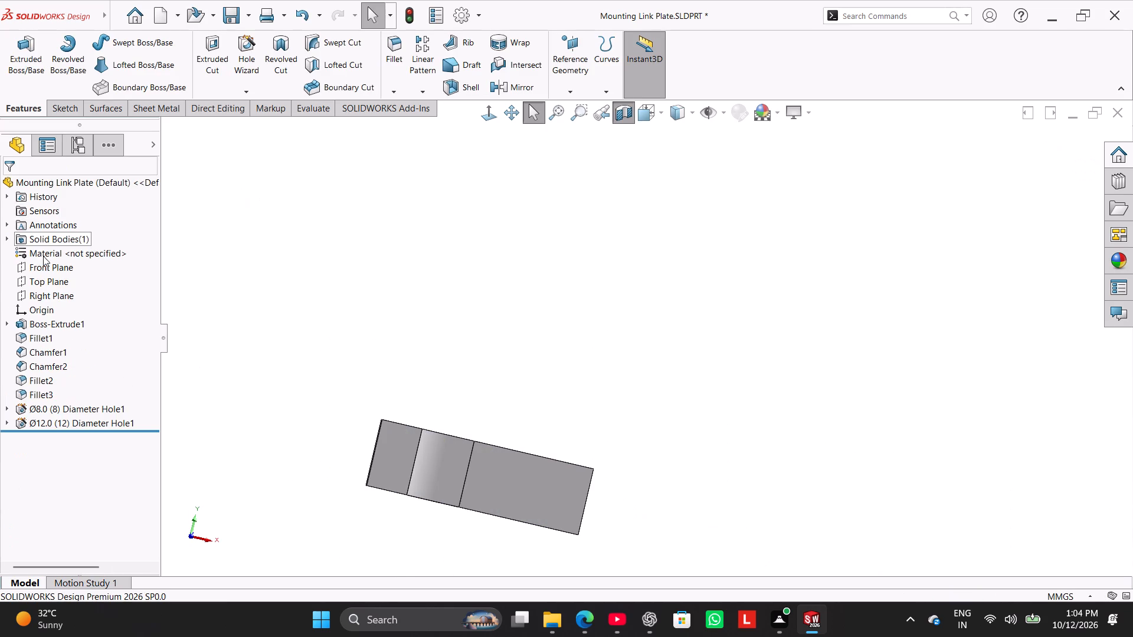
# Reopen the Ø12 hole feature's specification and try the near side and far side countersink options, leaving both off.
pyautogui.rightClick(79, 409)
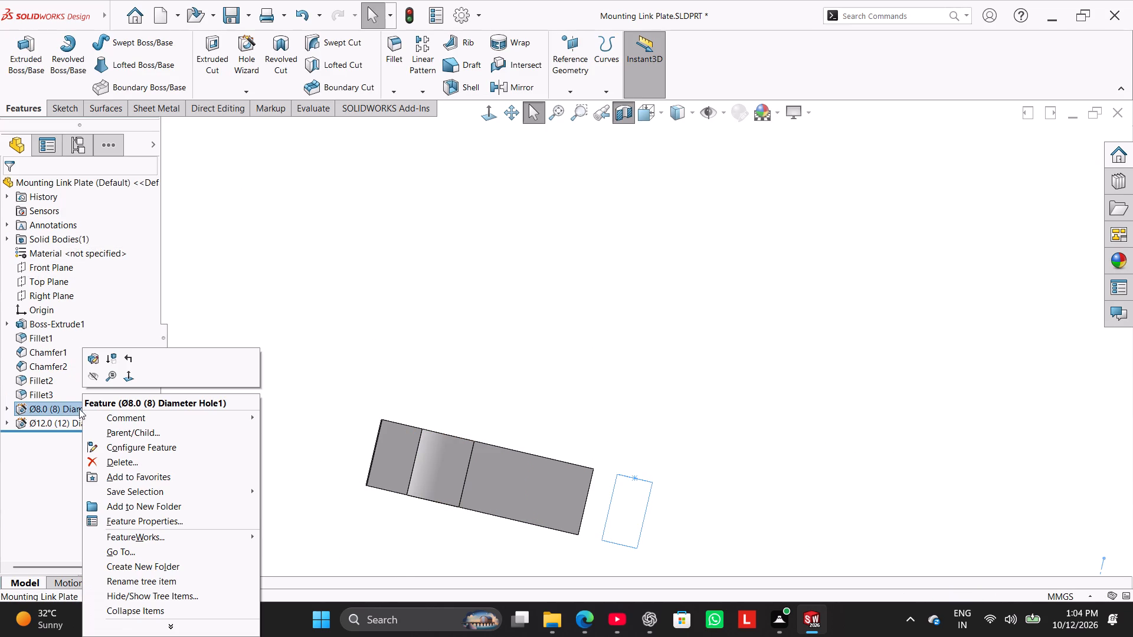
pyautogui.click(58, 423)
pyautogui.rightClick(58, 423)
pyautogui.click(72, 360)
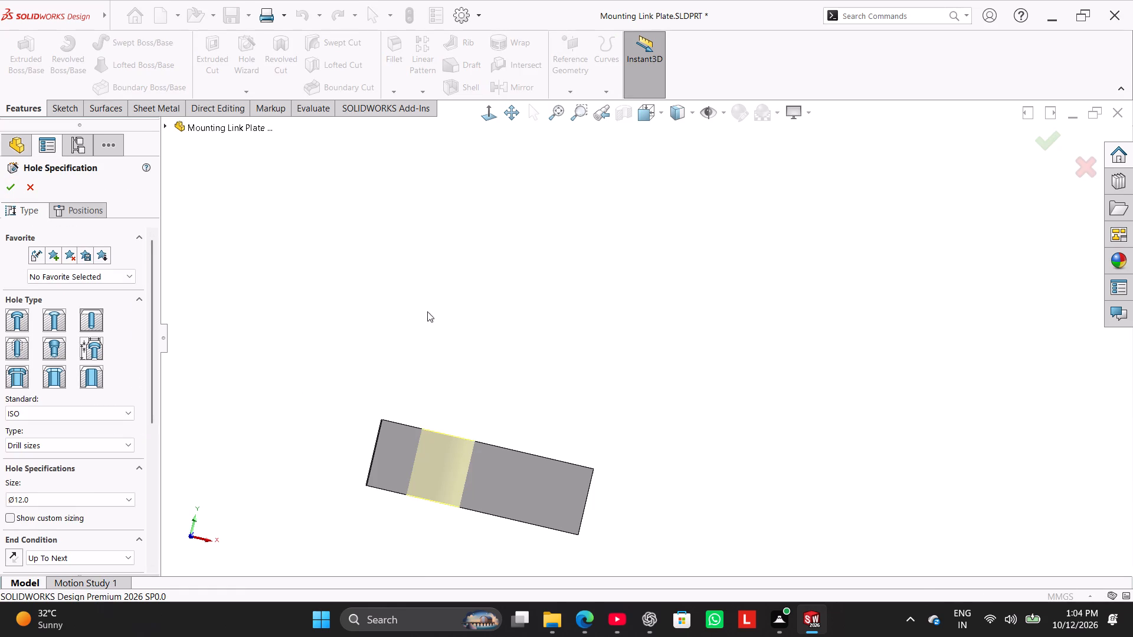
pyautogui.moveTo(425, 317); pyautogui.dragTo(424, 402, button='middle')
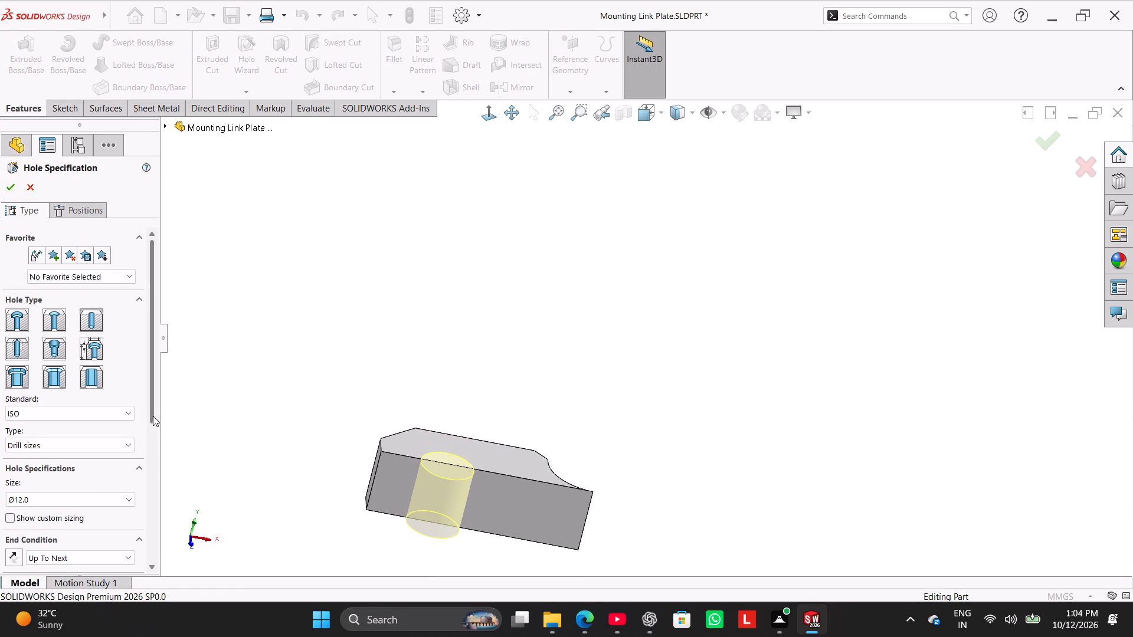
pyautogui.moveTo(153, 416); pyautogui.dragTo(158, 489)
pyautogui.click(60, 462)
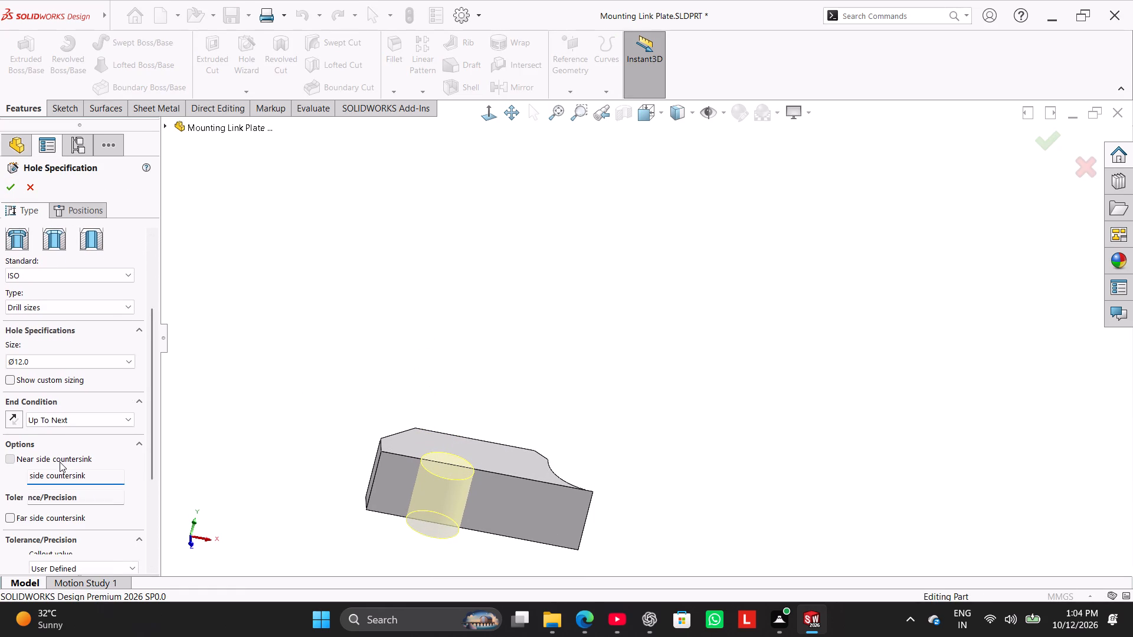
pyautogui.click(60, 462)
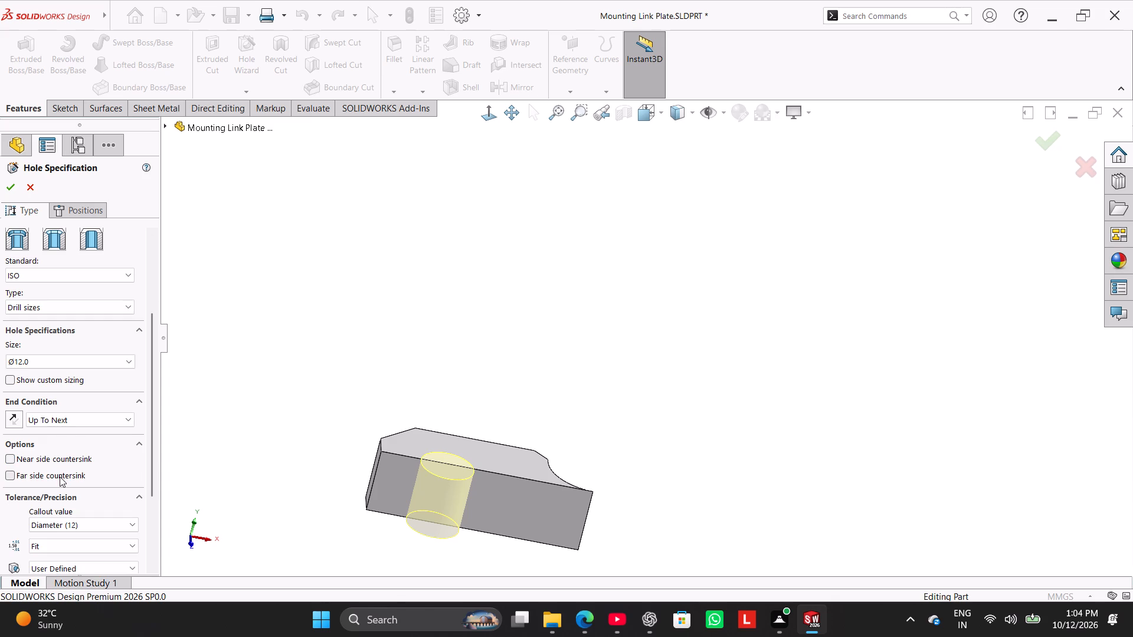
pyautogui.click(60, 477)
pyautogui.click(60, 477)
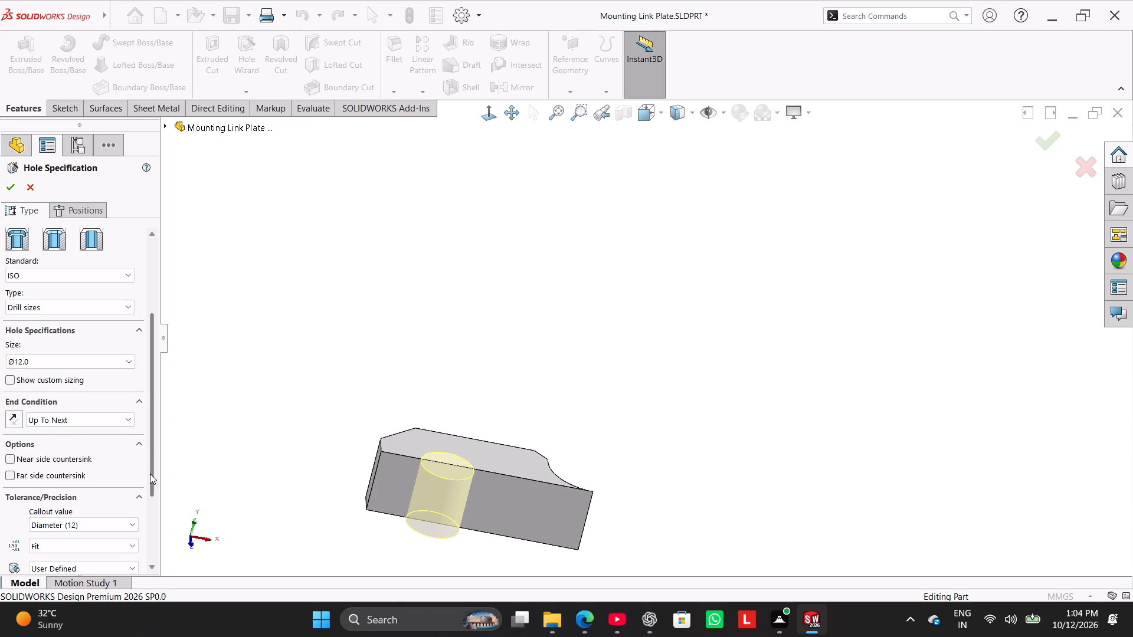
# Set the Ø12 holes' user-defined hole fit to 7H and accept the hole specification.
pyautogui.moveTo(150, 474); pyautogui.dragTo(160, 541)
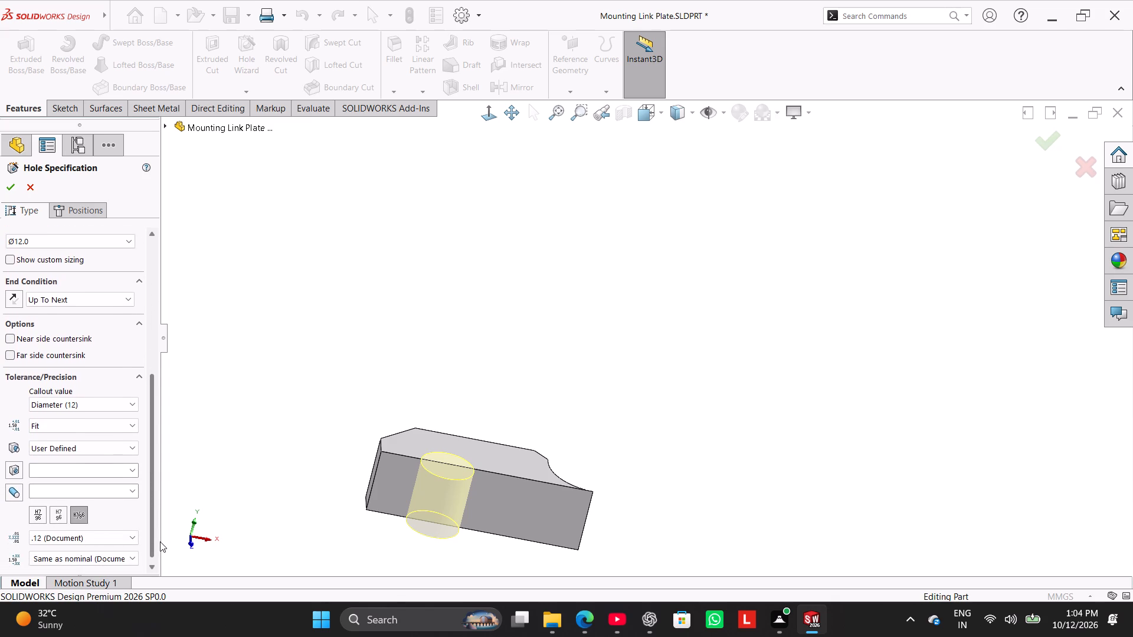
pyautogui.moveTo(160, 541); pyautogui.dragTo(160, 543)
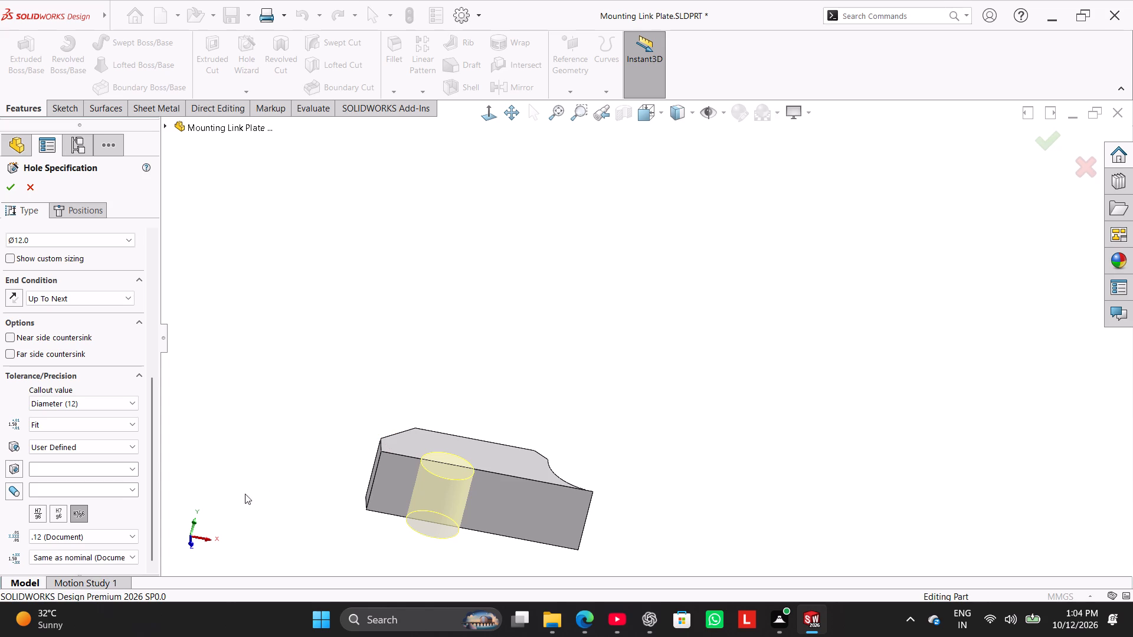
pyautogui.click(106, 469)
pyautogui.hotkey('shift', '&')
pyautogui.press('BackSpace')
pyautogui.press('7')
pyautogui.hotkey('shift', 'h')
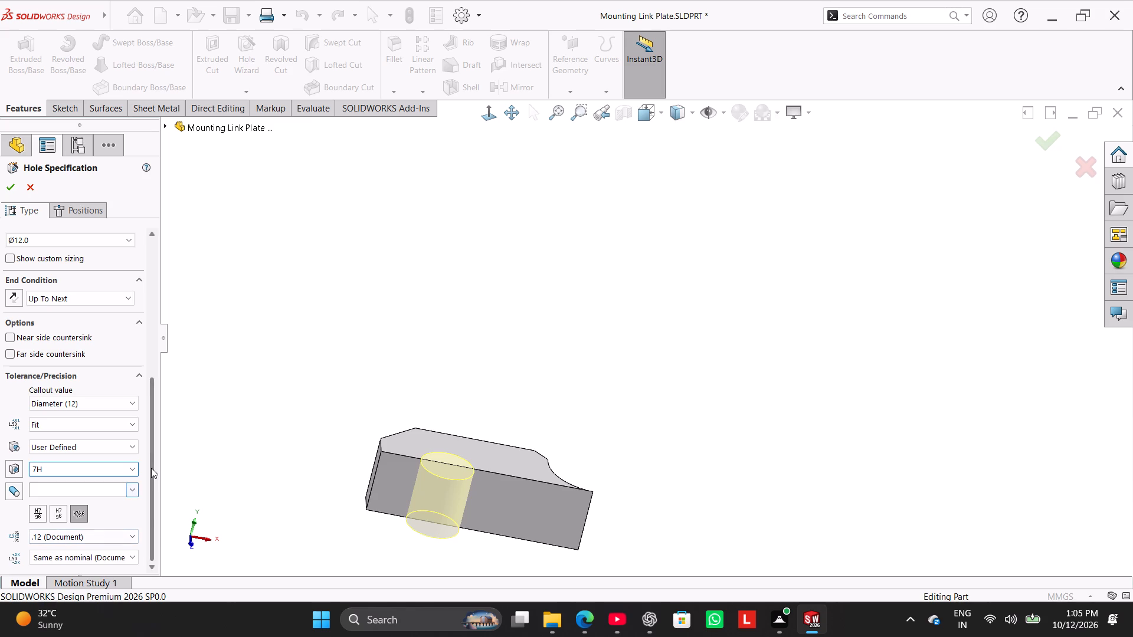
pyautogui.moveTo(151, 468); pyautogui.dragTo(176, 499)
pyautogui.moveTo(176, 499); pyautogui.dragTo(173, 468)
pyautogui.moveTo(152, 430); pyautogui.dragTo(145, 273)
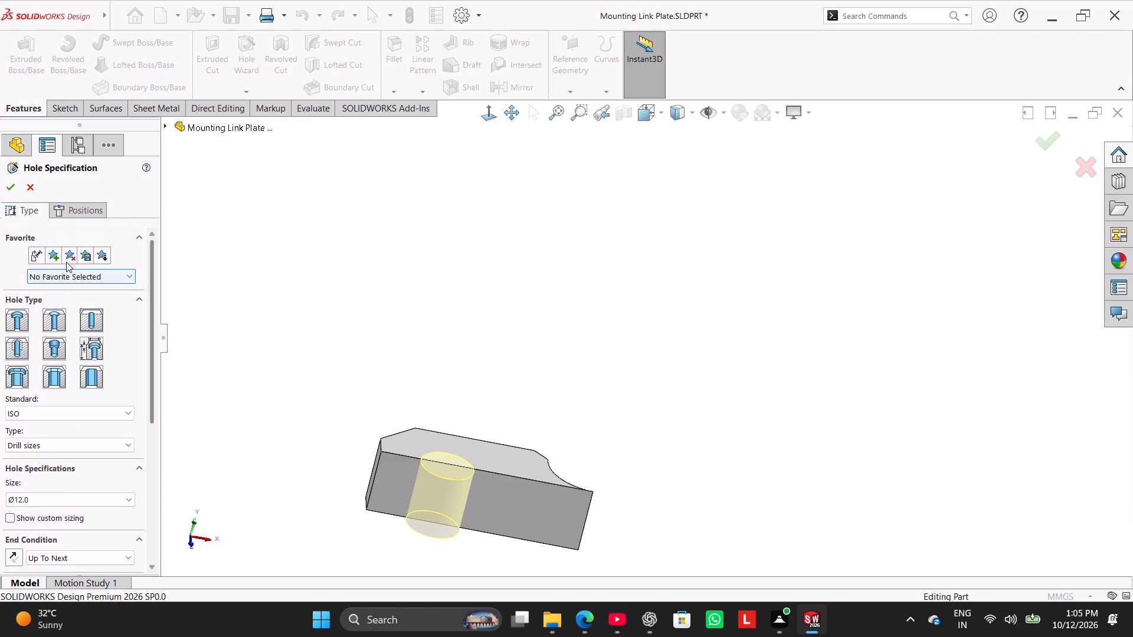
pyautogui.click(7, 186)
pyautogui.click(266, 339)
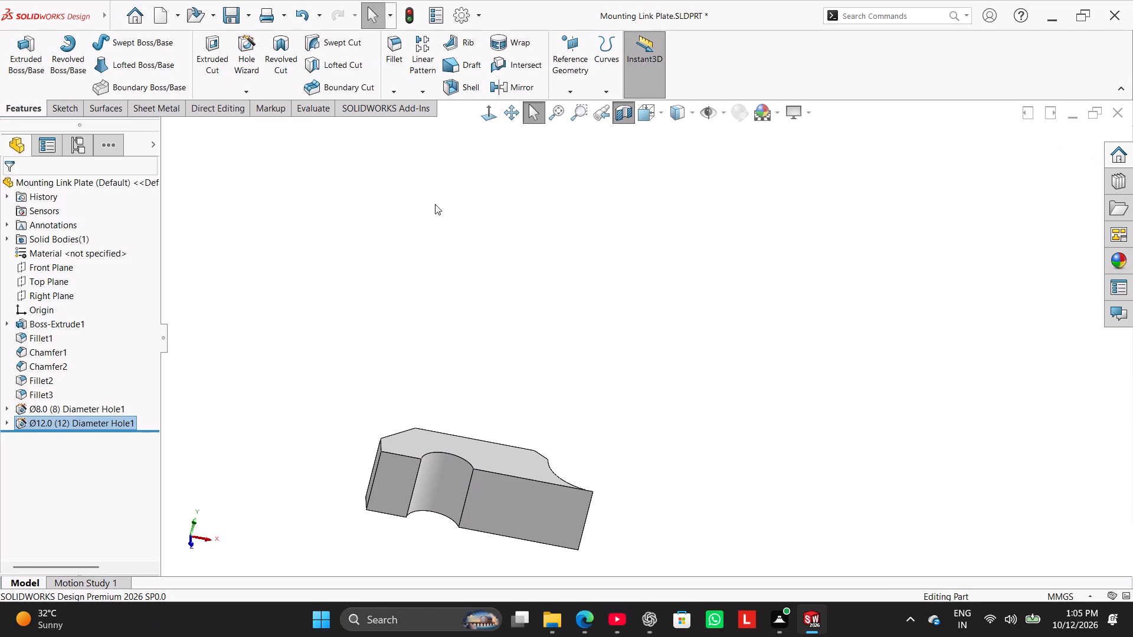
# Chamfer the top edges of both Ø12 holes with a 1 mm distance at 45°.
pyautogui.click(400, 88)
pyautogui.click(417, 120)
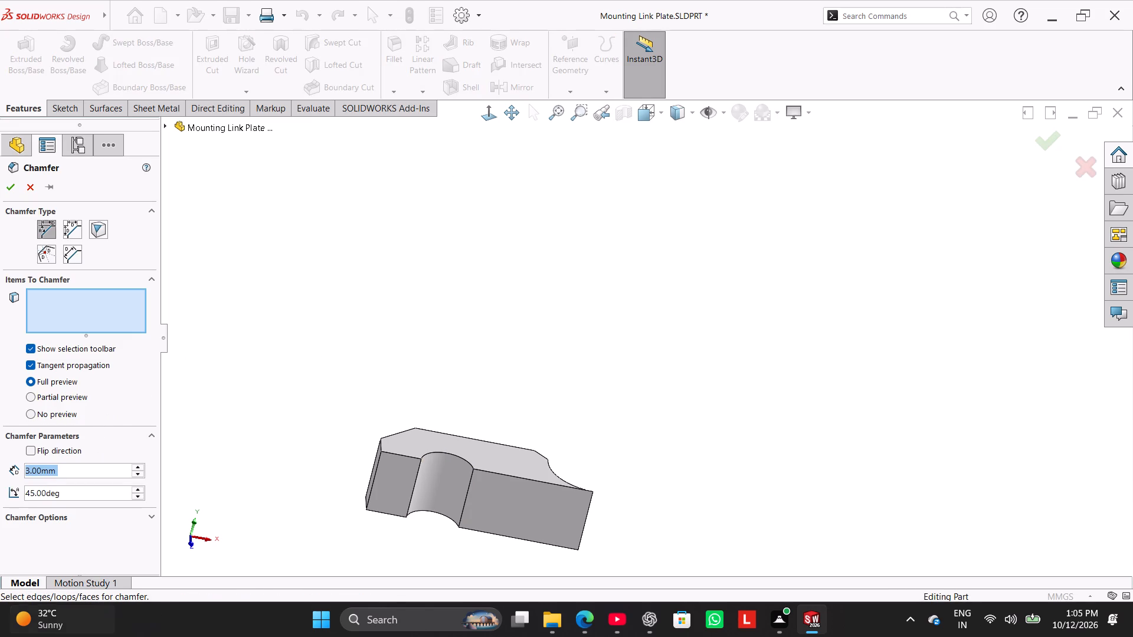
pyautogui.press('1')
pyautogui.press('Return')
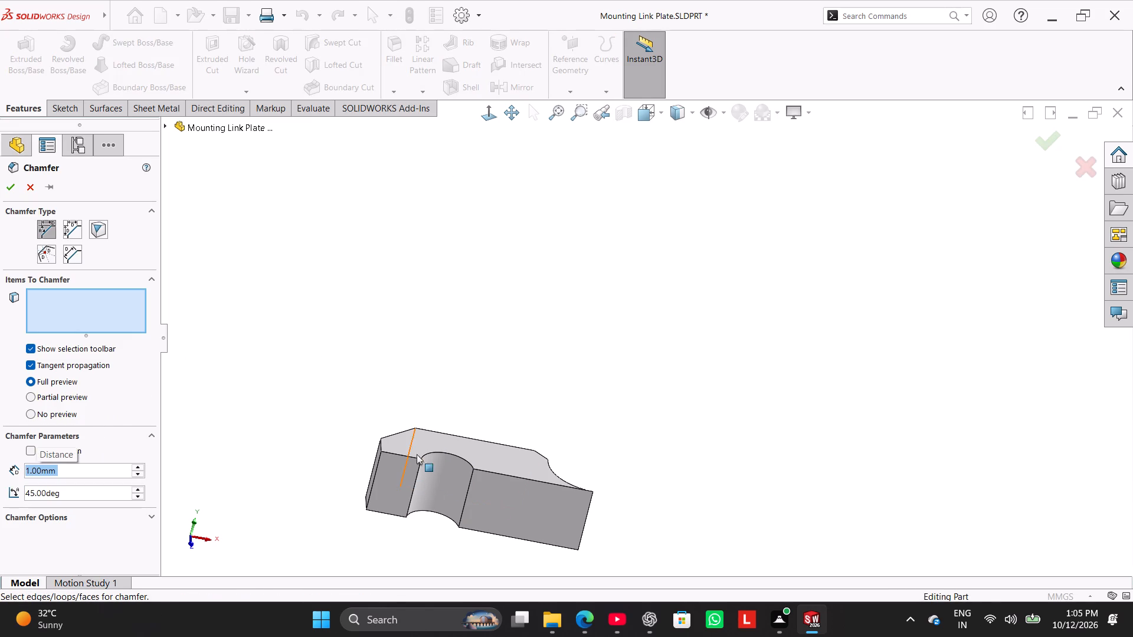
pyautogui.click(442, 452)
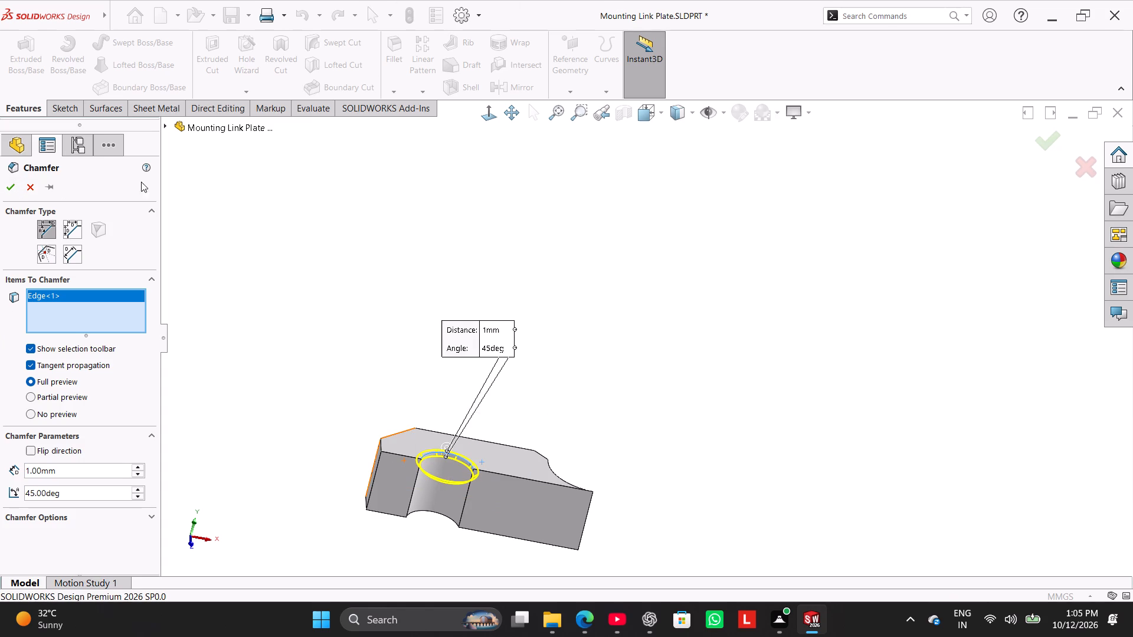
pyautogui.scroll(4, 730, 317)
pyautogui.scroll(-3, 889, 393)
pyautogui.scroll(1, 922, 442)
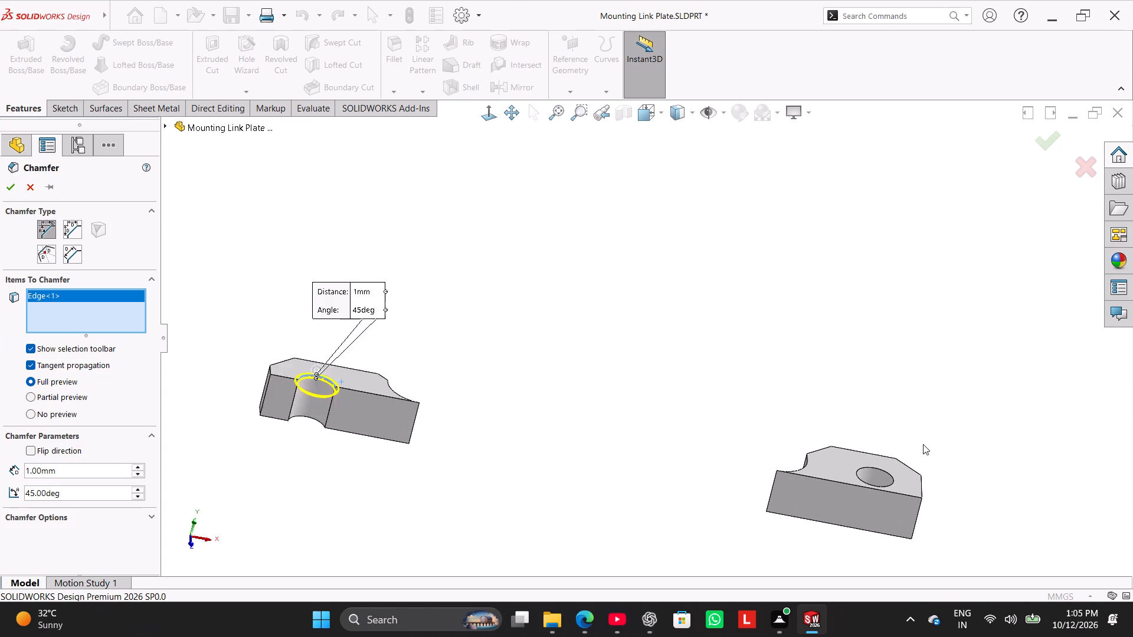
pyautogui.scroll(-2, 929, 454)
pyautogui.click(833, 468)
pyautogui.scroll(4, 680, 460)
pyautogui.moveTo(504, 361); pyautogui.dragTo(504, 503, button='middle')
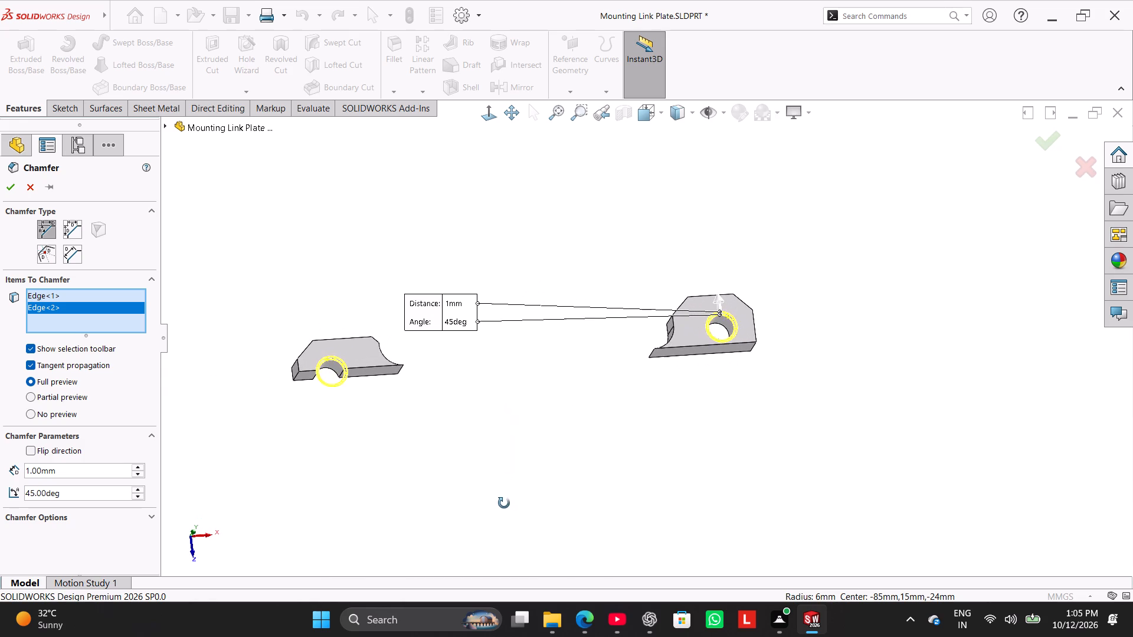
pyautogui.moveTo(504, 503); pyautogui.dragTo(497, 504, button='middle')
pyautogui.click(10, 189)
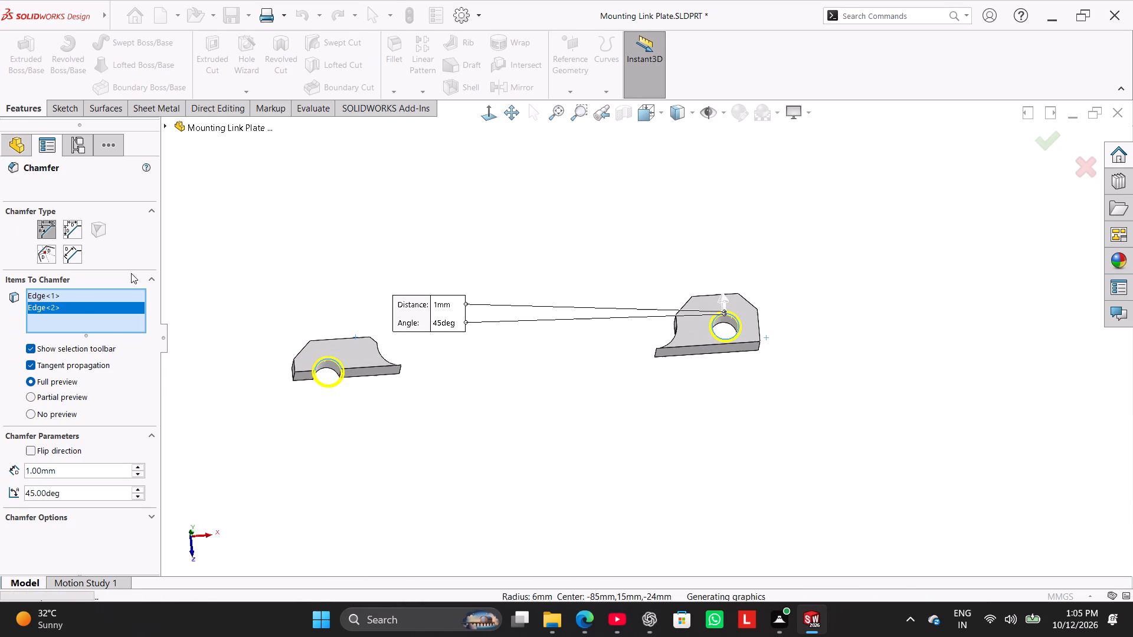
pyautogui.click(263, 394)
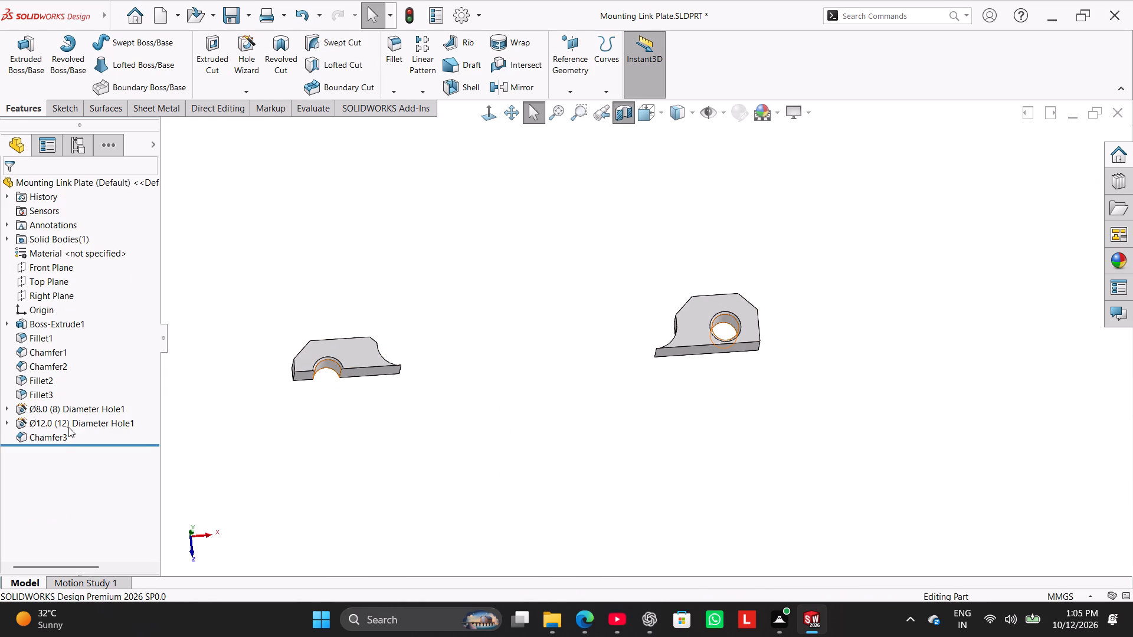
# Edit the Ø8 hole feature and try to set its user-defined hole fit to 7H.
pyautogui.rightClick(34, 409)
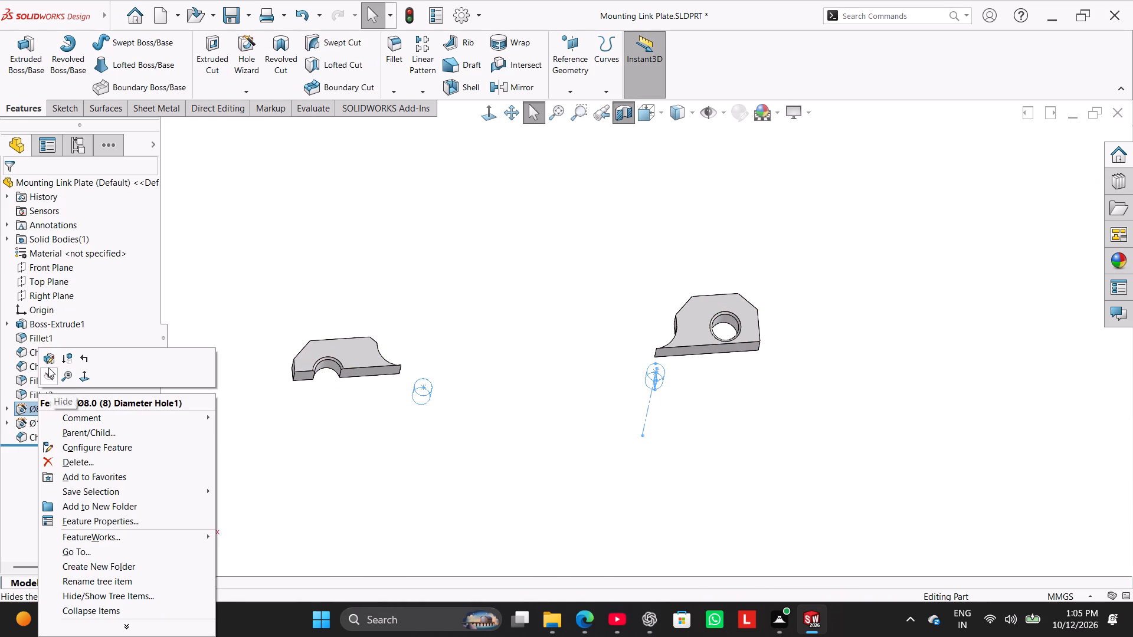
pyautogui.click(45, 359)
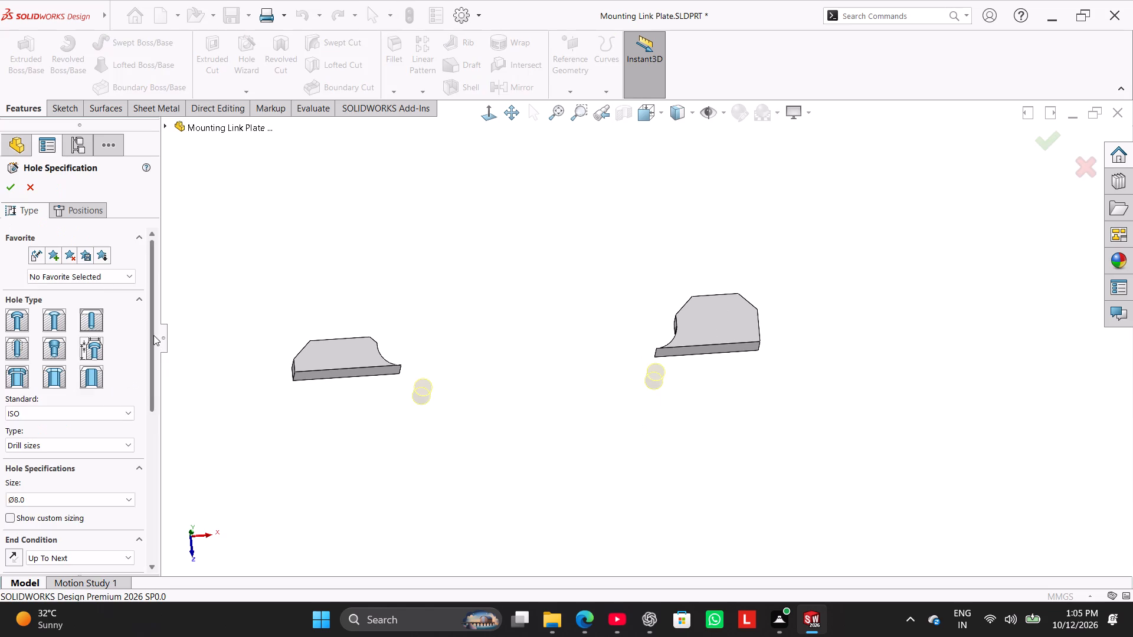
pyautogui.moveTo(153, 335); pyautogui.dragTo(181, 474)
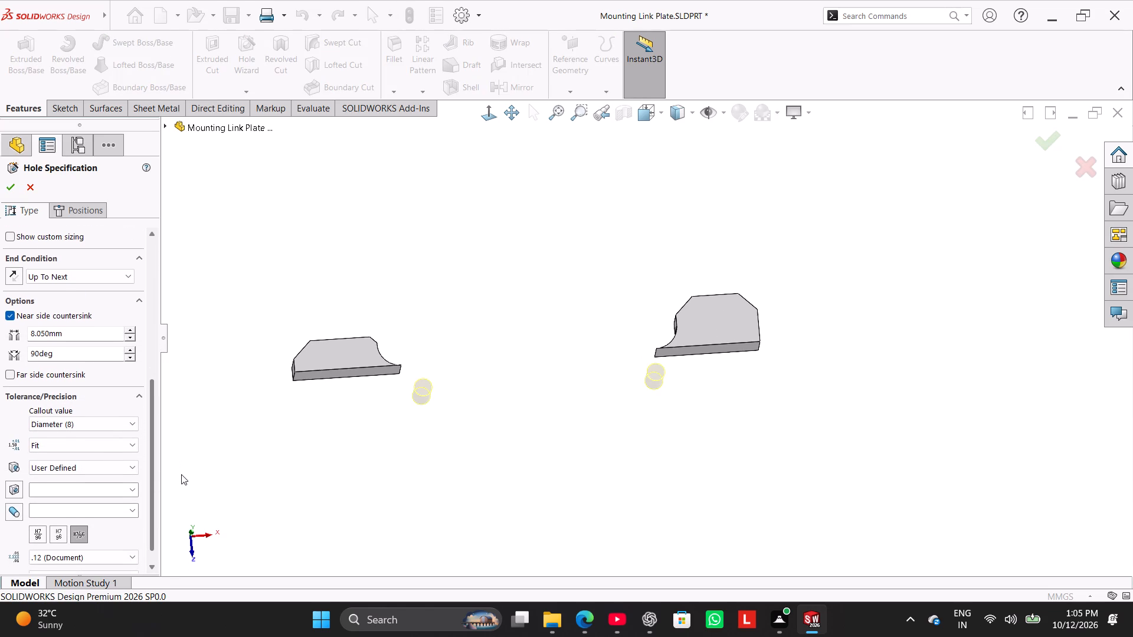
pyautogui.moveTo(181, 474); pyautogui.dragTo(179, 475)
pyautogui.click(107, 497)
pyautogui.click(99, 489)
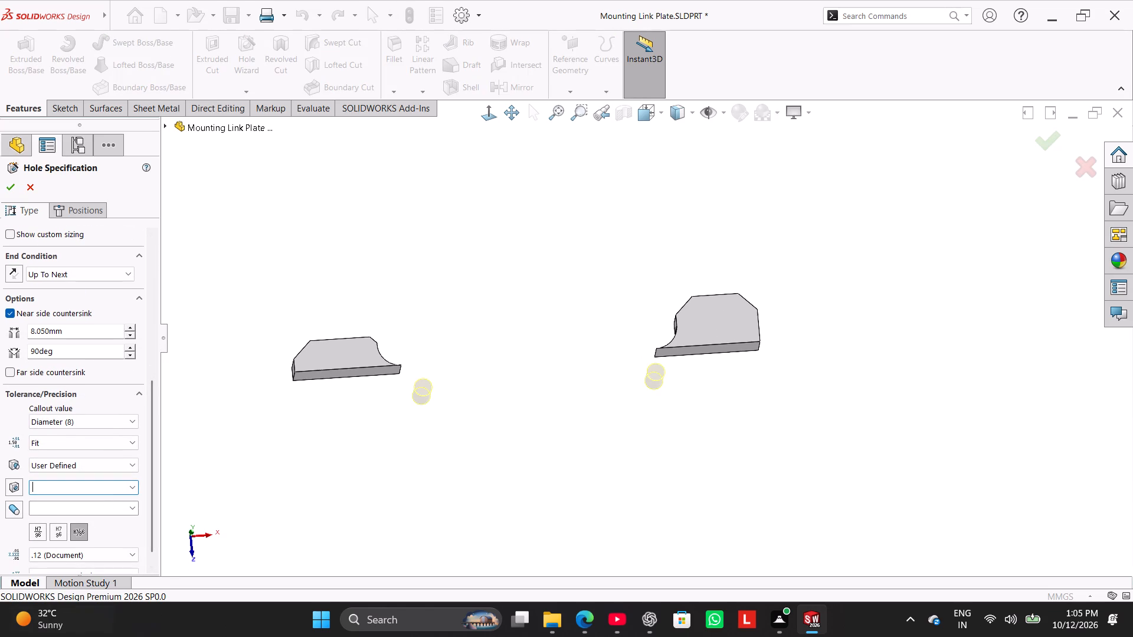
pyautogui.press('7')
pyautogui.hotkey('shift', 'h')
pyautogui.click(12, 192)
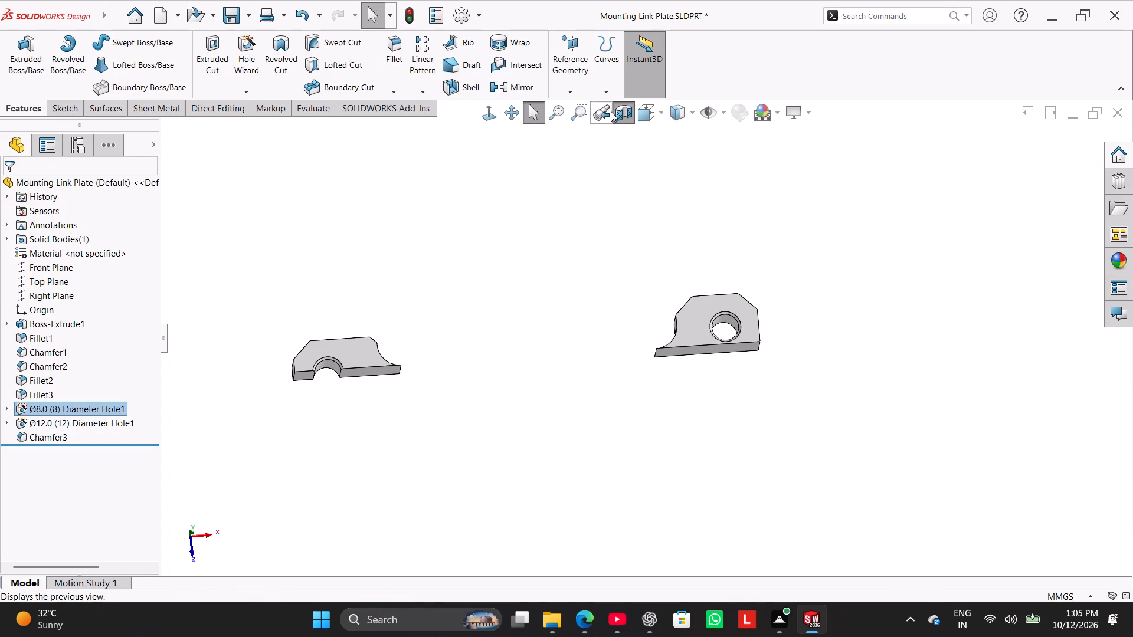
# Turn off the section view.
pyautogui.click(618, 115)
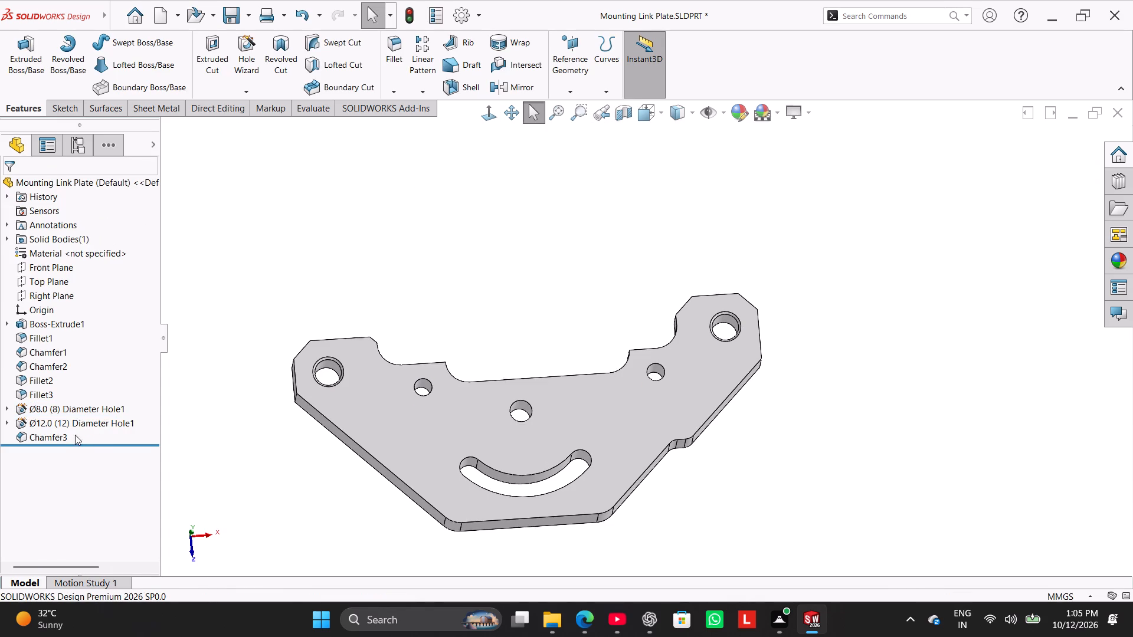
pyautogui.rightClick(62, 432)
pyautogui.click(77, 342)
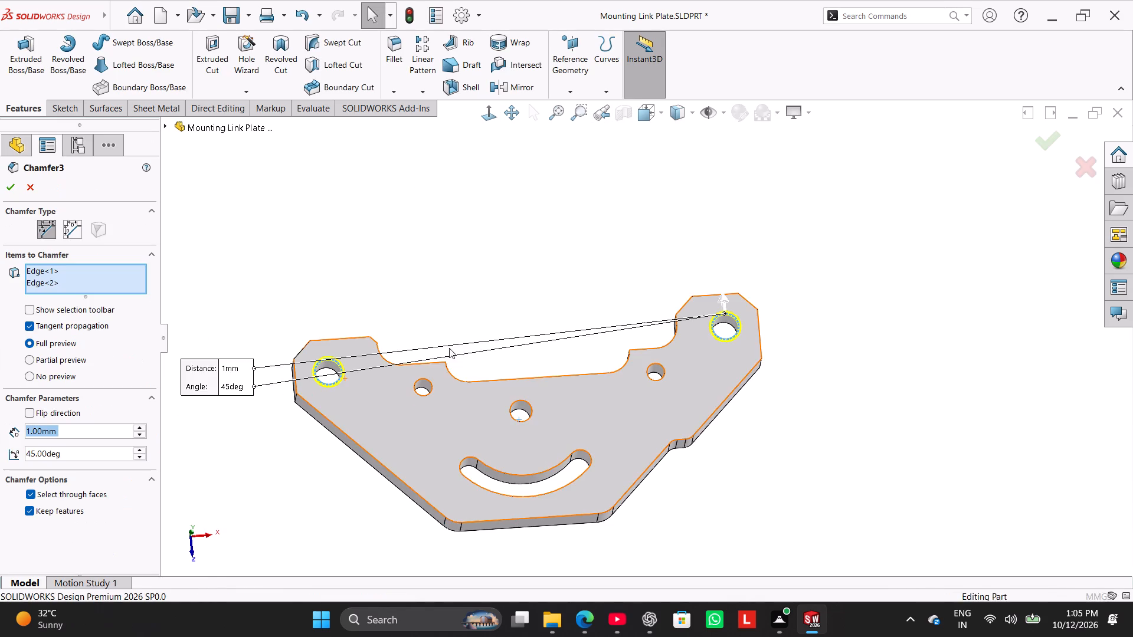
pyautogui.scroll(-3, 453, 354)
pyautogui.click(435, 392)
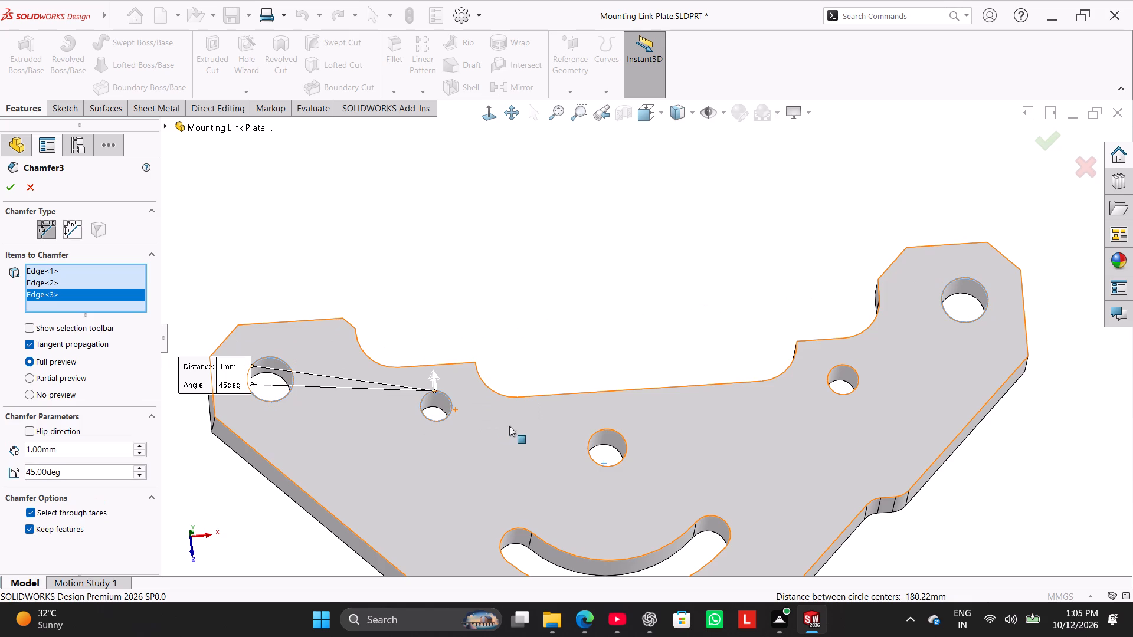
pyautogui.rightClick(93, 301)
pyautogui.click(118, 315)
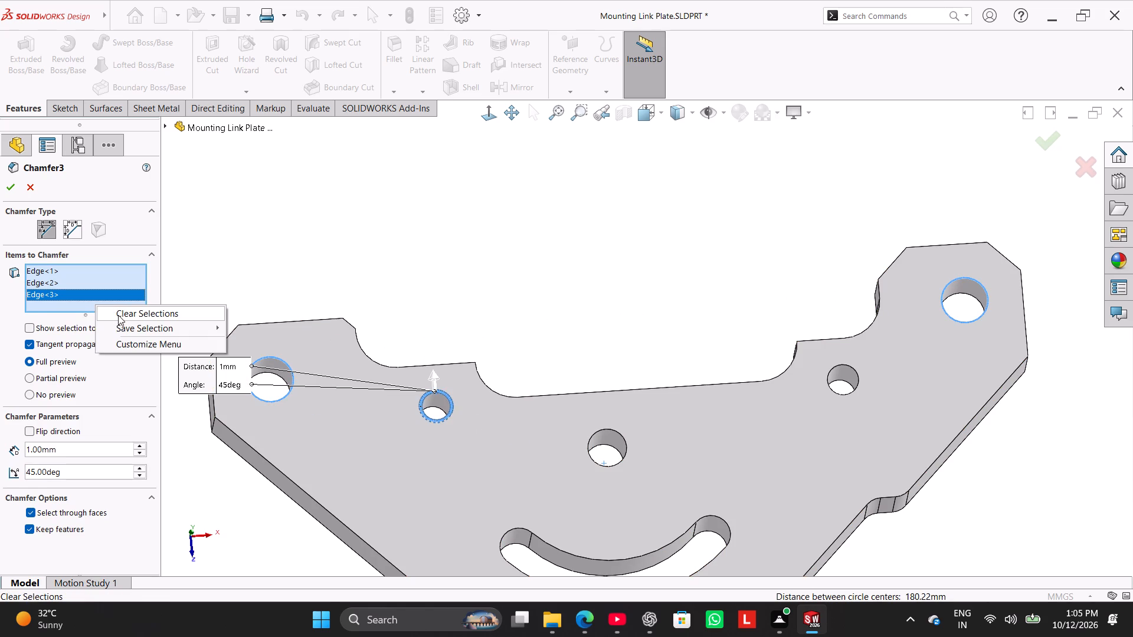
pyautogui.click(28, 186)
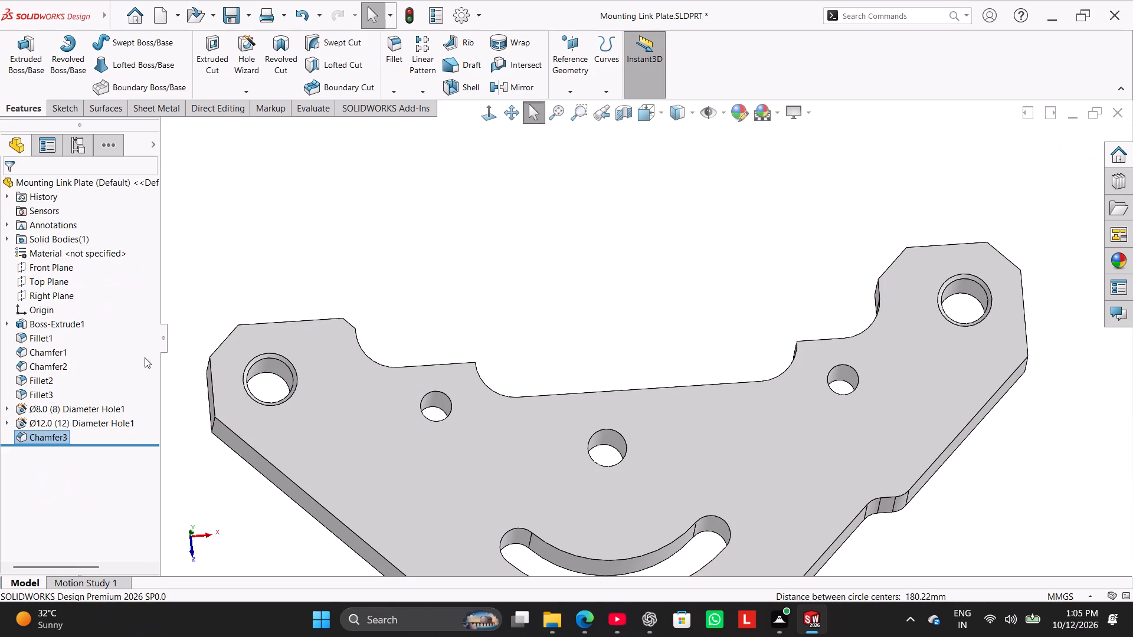
# Edit the Ø8 hole feature to remove its near side countersink and accept the hole specification.
pyautogui.rightClick(96, 418)
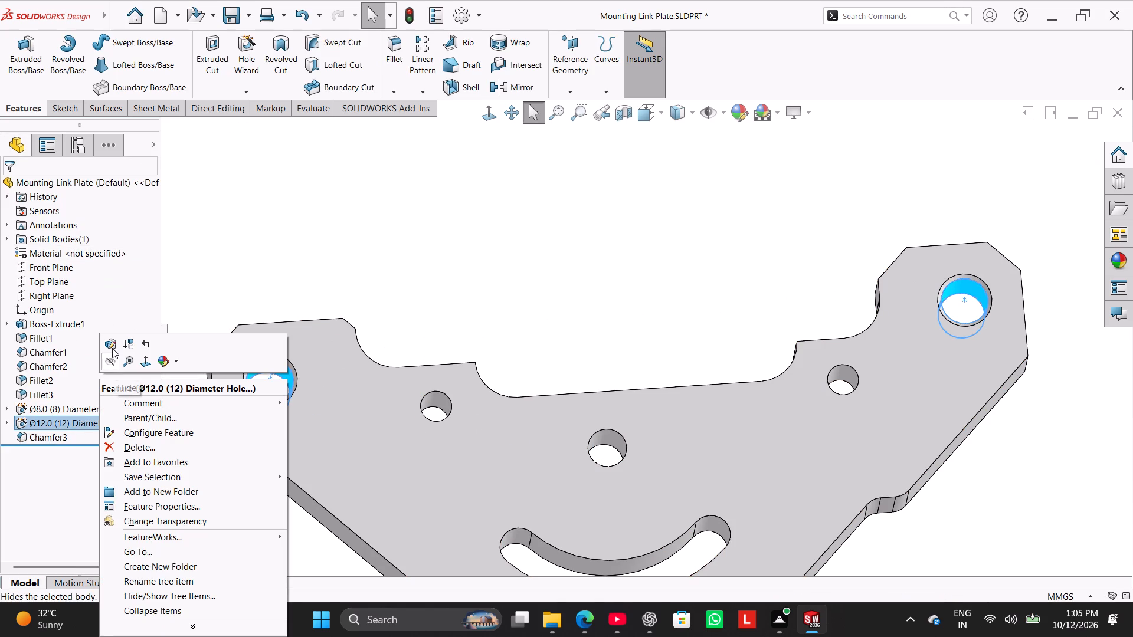
pyautogui.click(187, 268)
pyautogui.rightClick(116, 406)
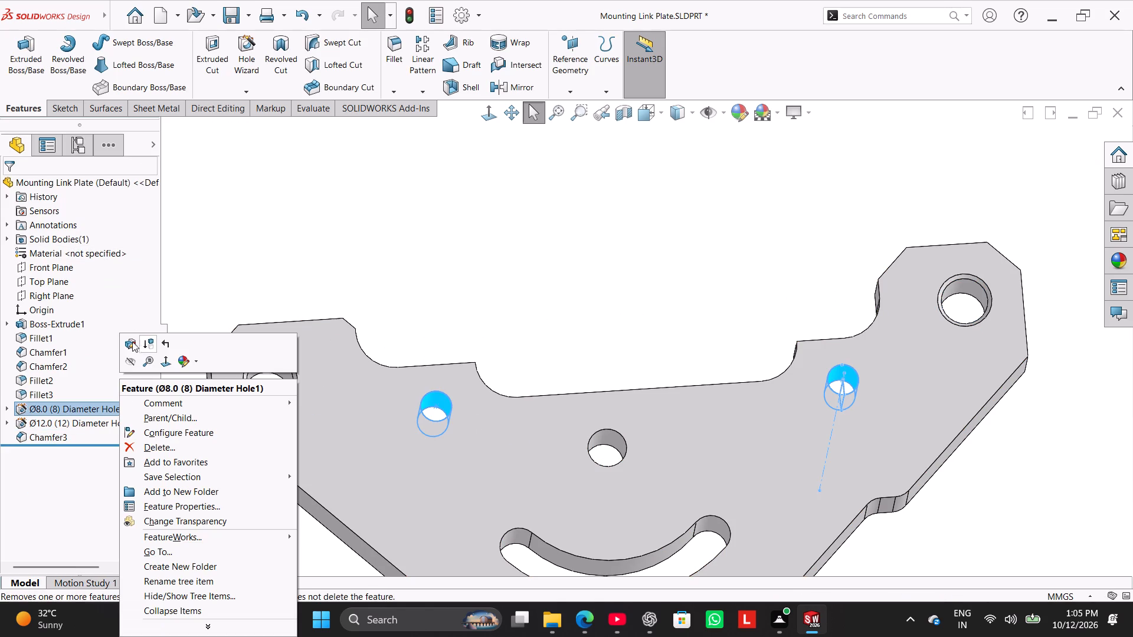
pyautogui.click(130, 342)
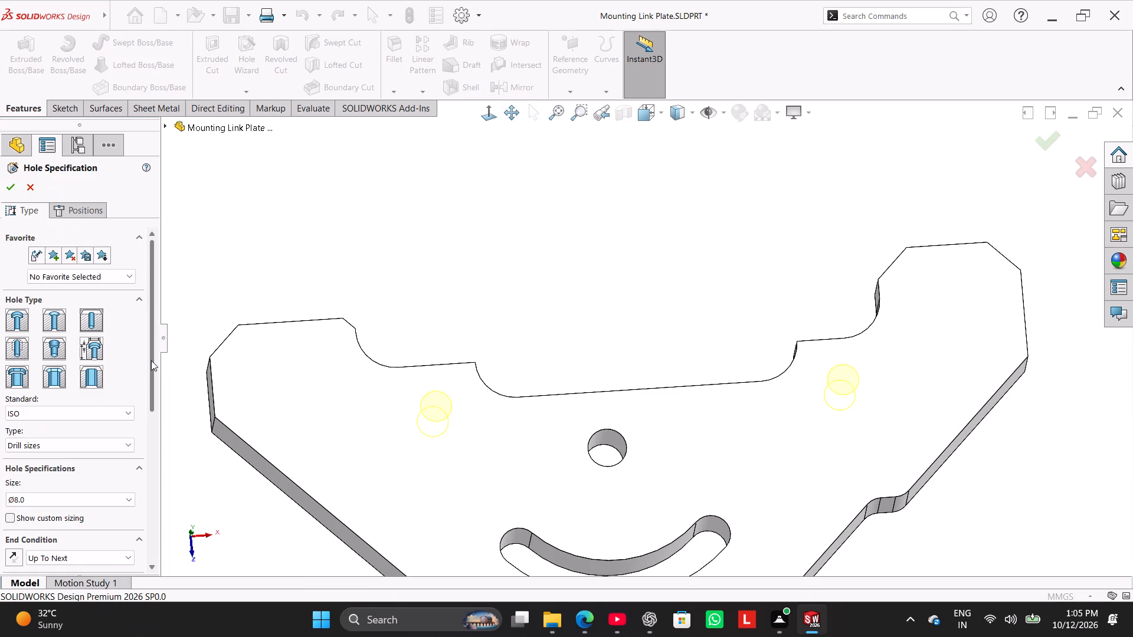
pyautogui.moveTo(151, 360); pyautogui.dragTo(176, 517)
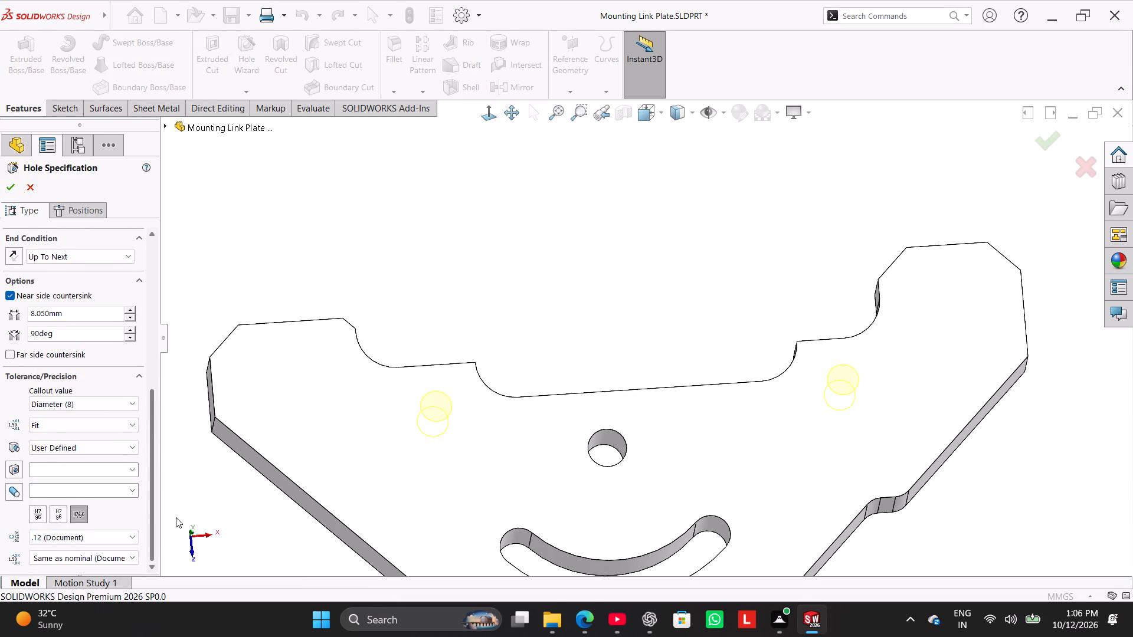
pyautogui.moveTo(176, 517); pyautogui.dragTo(172, 531)
pyautogui.moveTo(149, 492); pyautogui.dragTo(161, 523)
pyautogui.moveTo(161, 523); pyautogui.dragTo(158, 515)
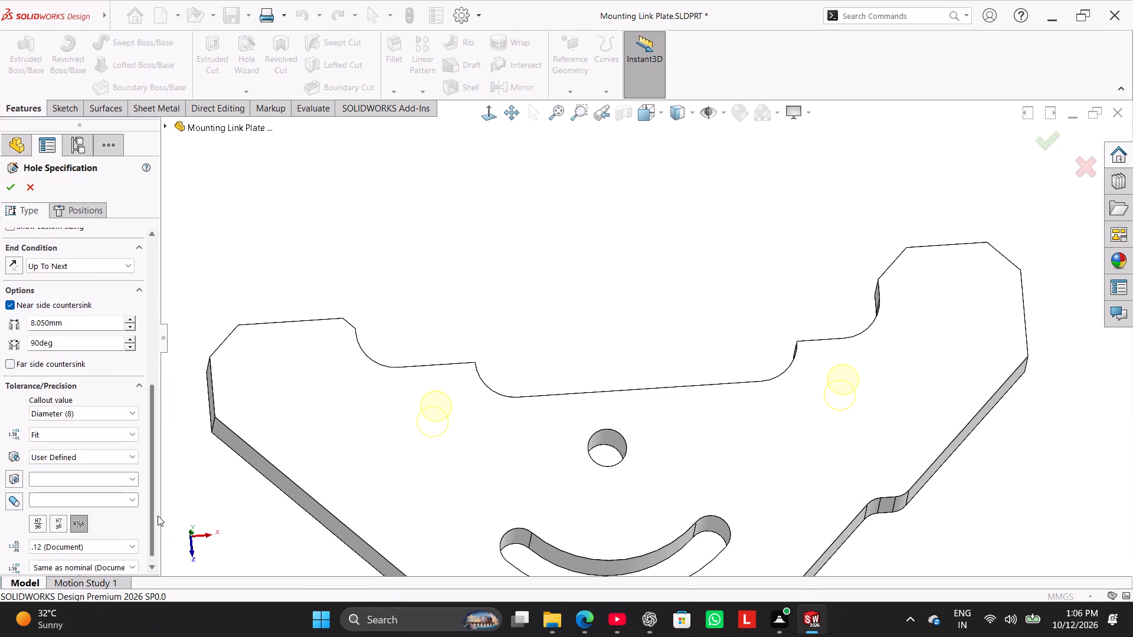
pyautogui.moveTo(158, 515); pyautogui.dragTo(151, 541)
pyautogui.moveTo(151, 541); pyautogui.dragTo(140, 526)
pyautogui.click(15, 291)
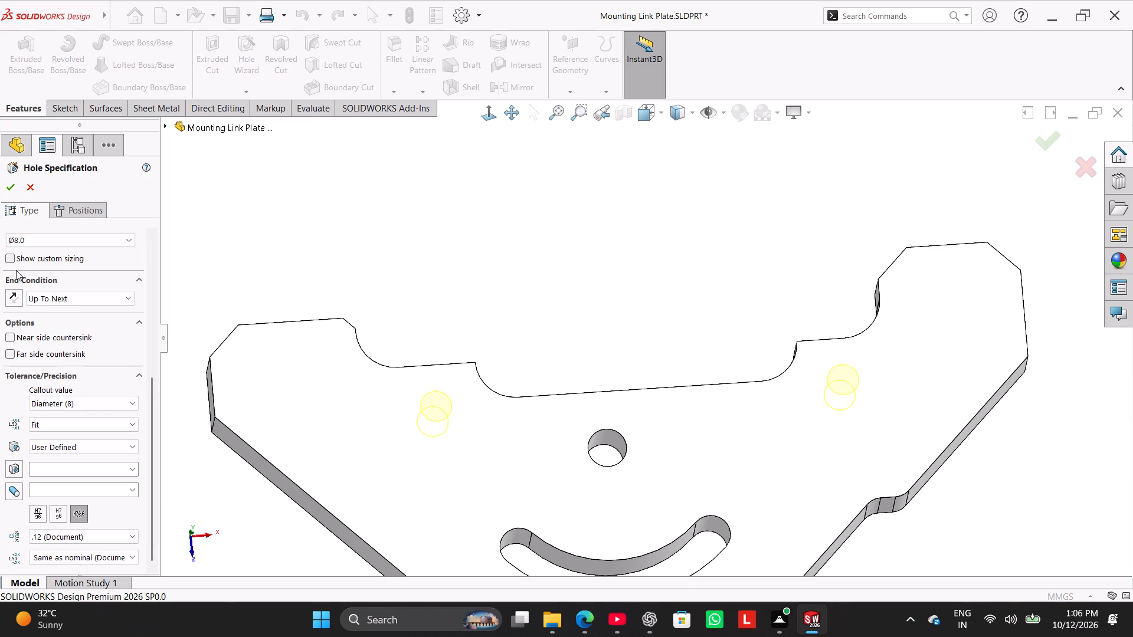
pyautogui.click(9, 190)
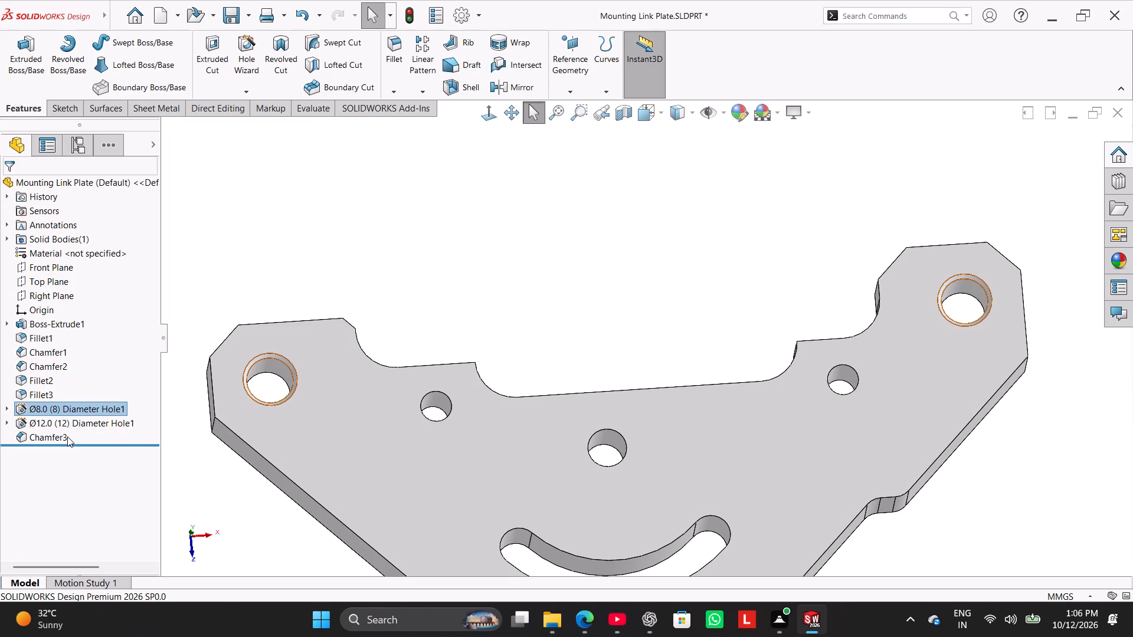
# Add the top edges of both Ø8 holes to the existing 1 mm × 45° chamfer of the Ø12 holes.
pyautogui.rightClick(67, 438)
pyautogui.click(89, 337)
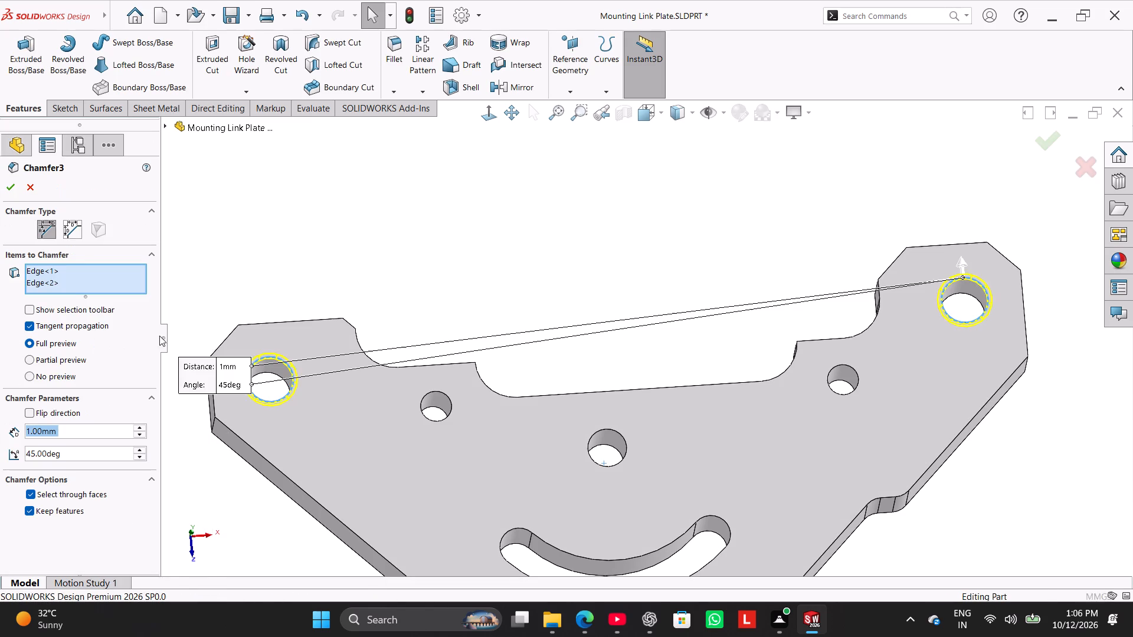
pyautogui.click(441, 392)
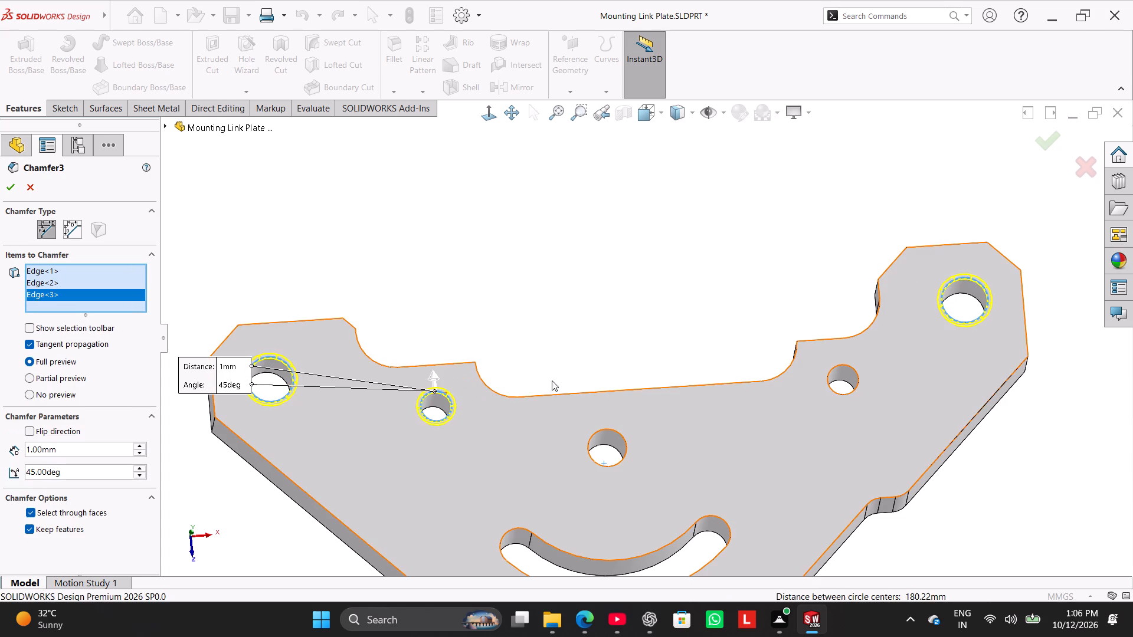
pyautogui.click(844, 364)
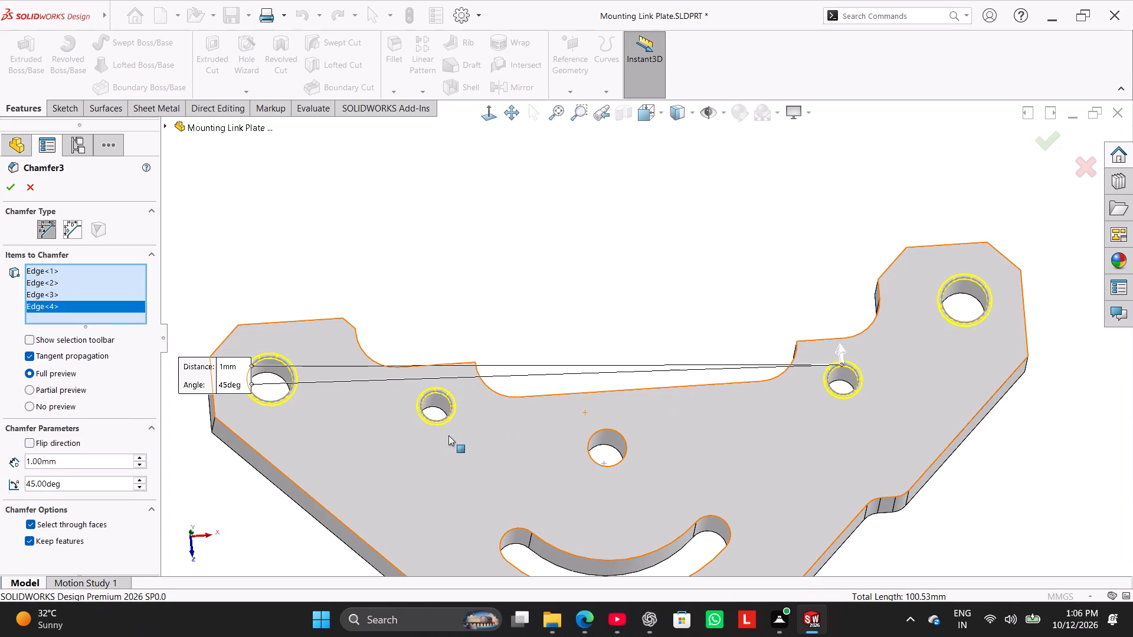
pyautogui.click(4, 188)
# Save the part with the plate shown in isometric view.
pyautogui.moveTo(276, 331); pyautogui.dragTo(523, 238, button='right')
pyautogui.moveTo(317, 386); pyautogui.dragTo(519, 241, button='right')
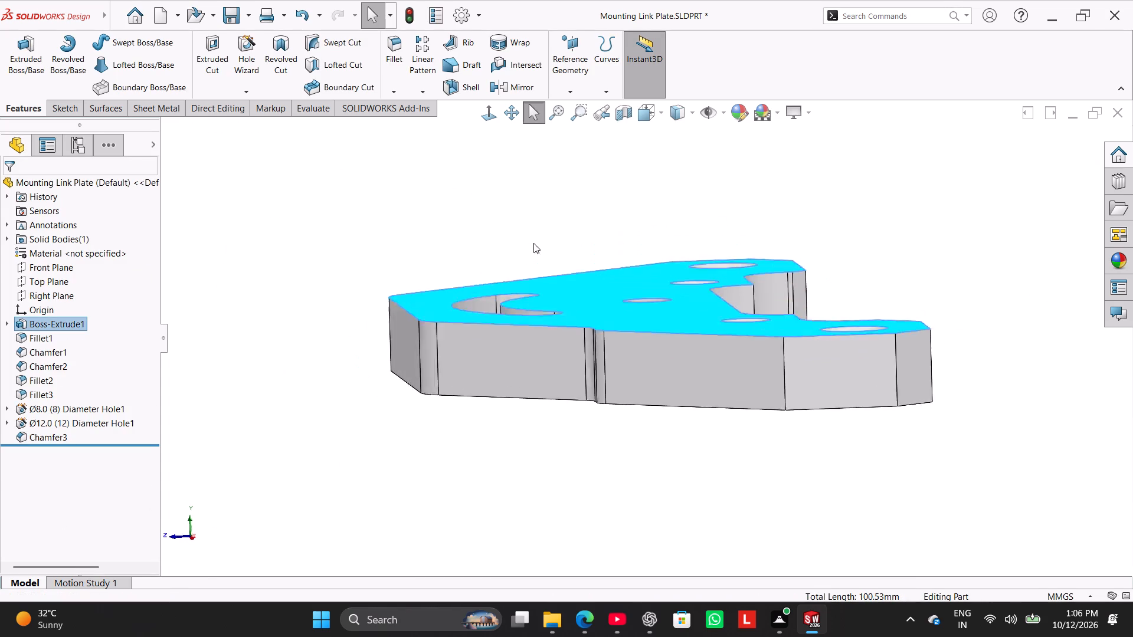
pyautogui.click(343, 354)
pyautogui.doubleClick(224, 21)
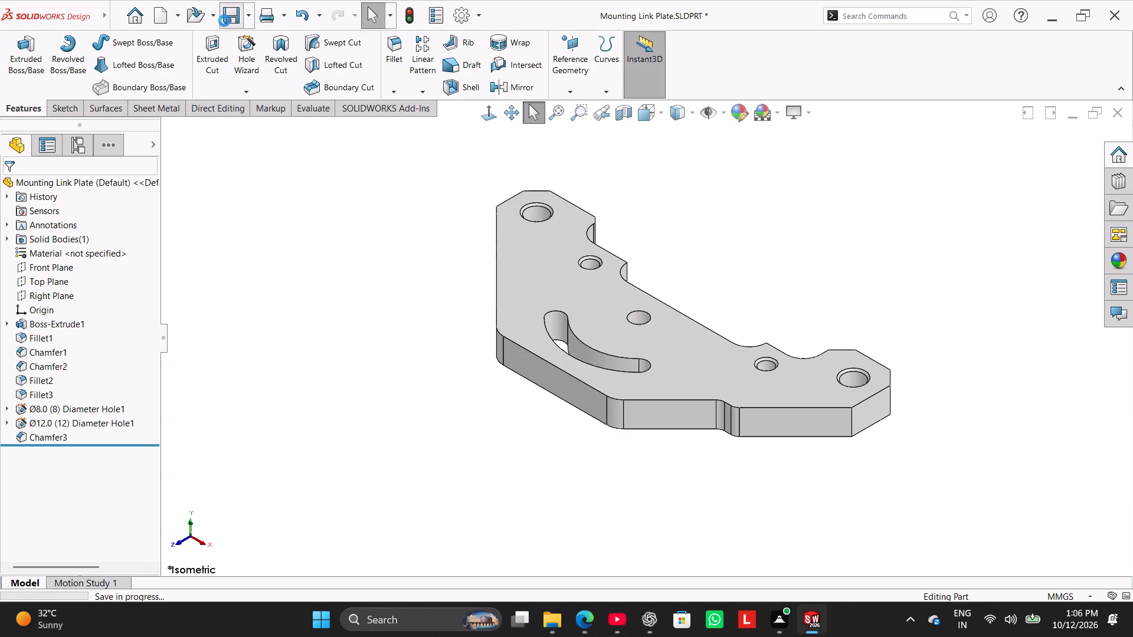
# Save the part as Mounting Link Plate in SOLIDWORKS Part format in the Worked folder, replacing the existing file.
pyautogui.click(249, 16)
pyautogui.click(266, 57)
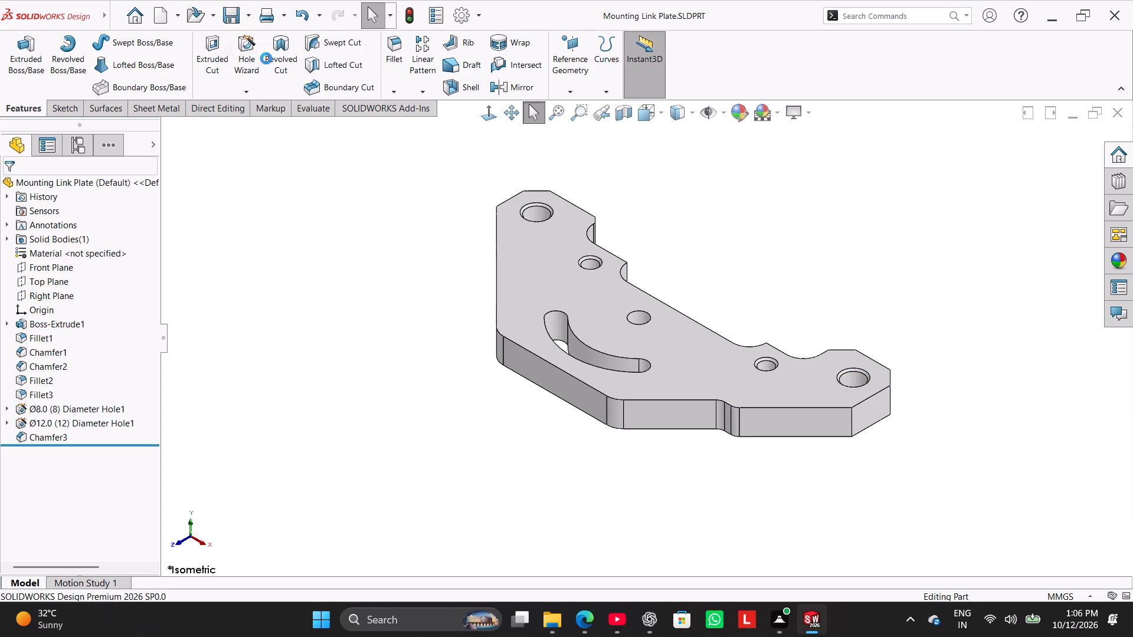
pyautogui.click(880, 424)
pyautogui.click(214, 17)
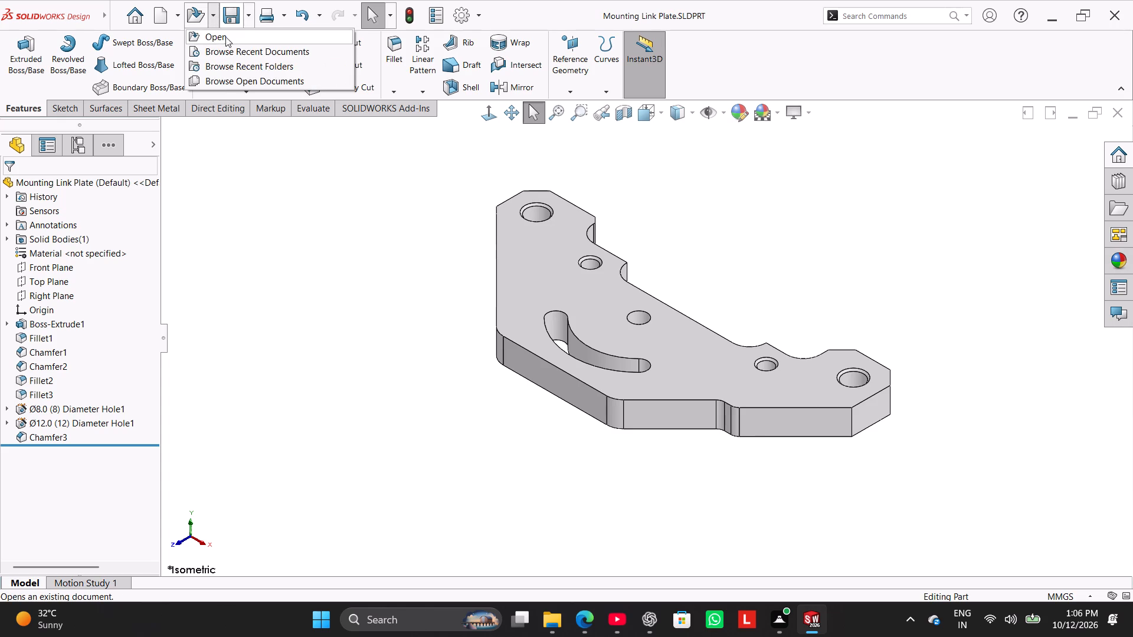
pyautogui.click(260, 46)
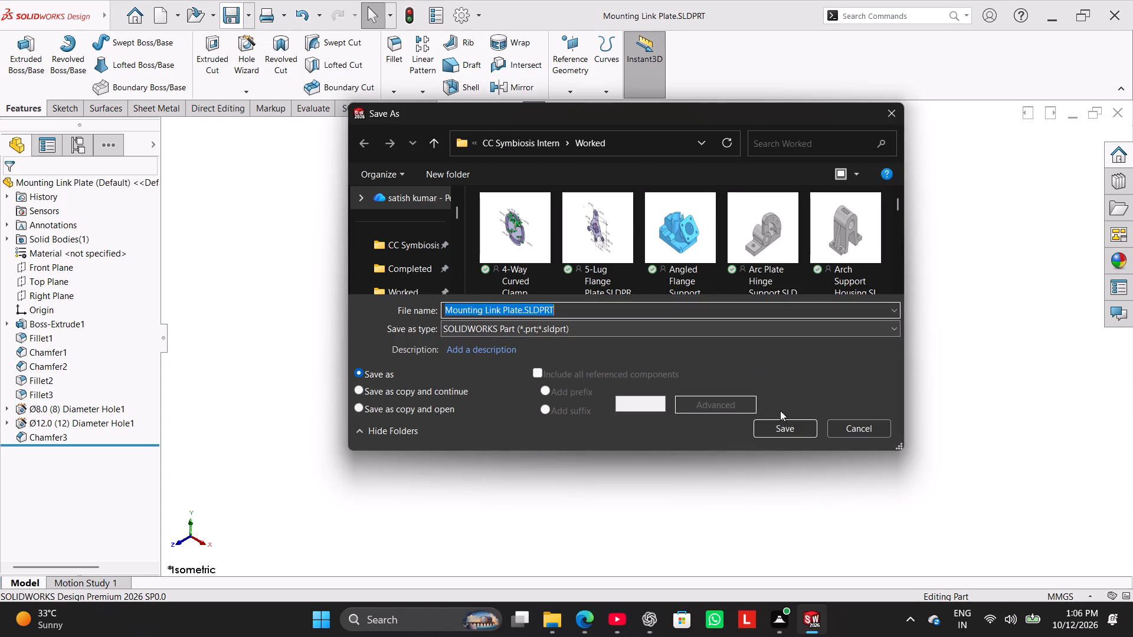
pyautogui.click(783, 424)
pyautogui.click(589, 312)
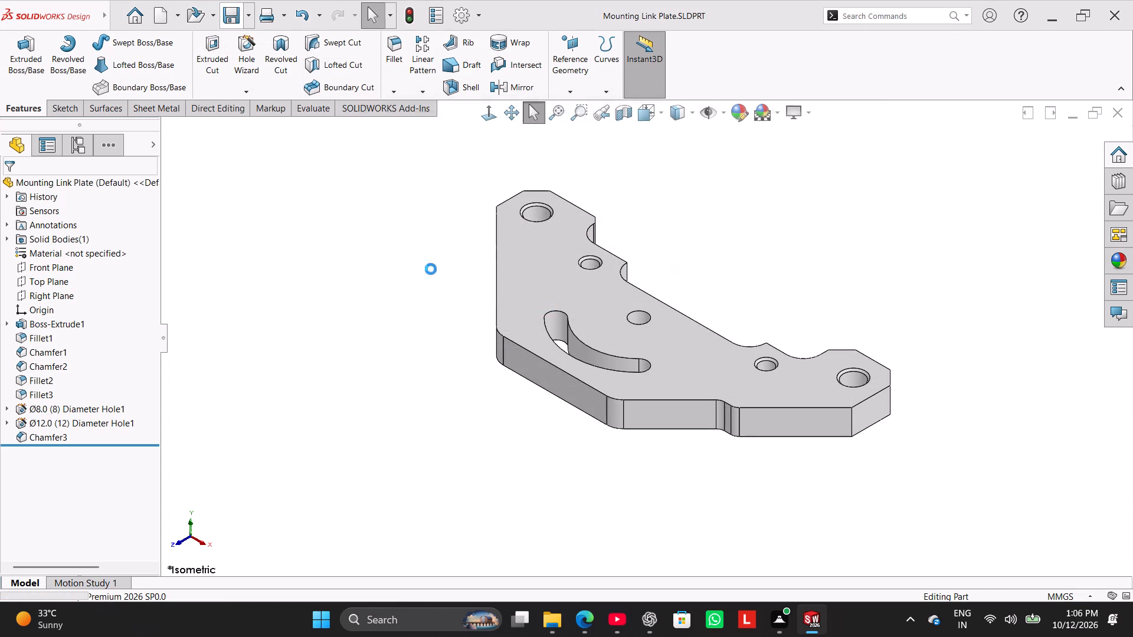
# Save a copy of the plate as Mounting Link Plate.pdf in Adobe Portable Document Format in the Worked folder.
pyautogui.click(250, 15)
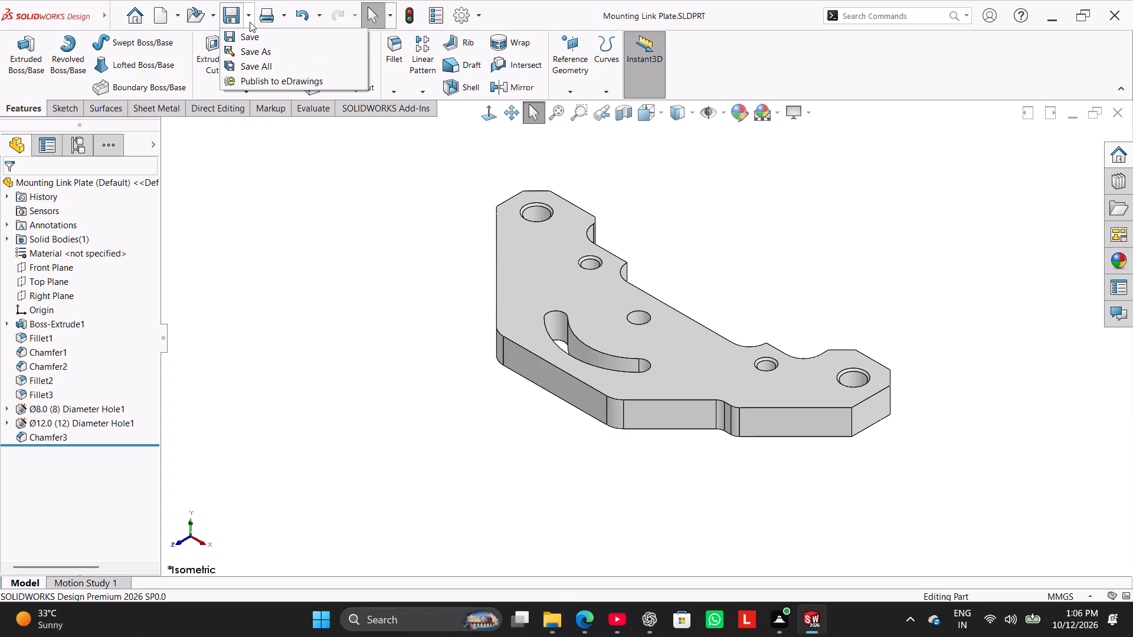
pyautogui.click(270, 49)
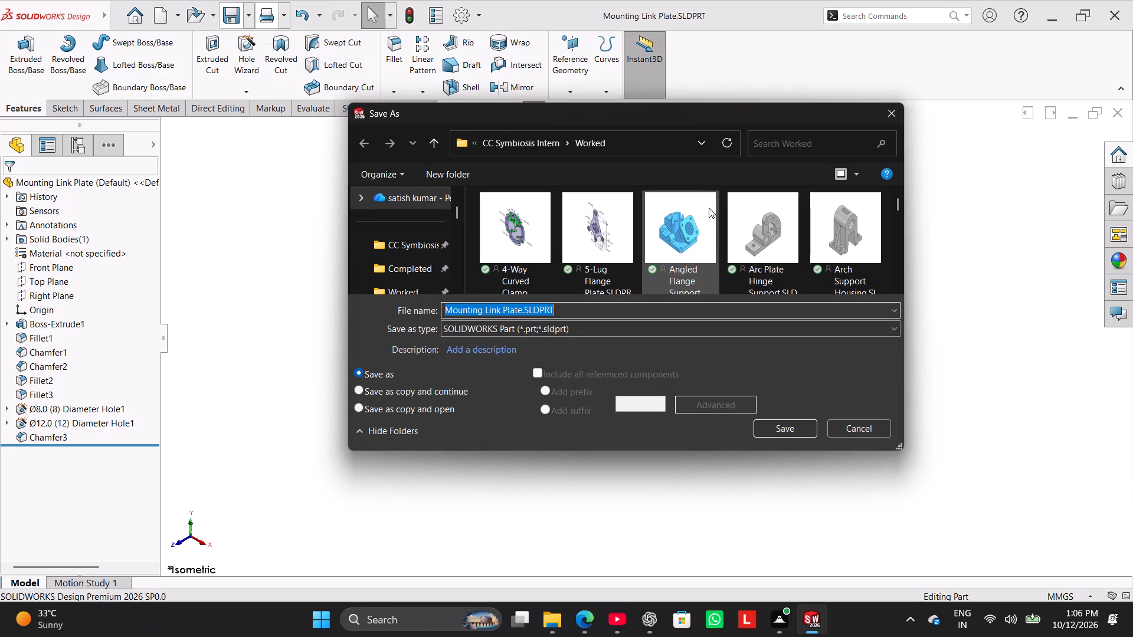
pyautogui.click(641, 325)
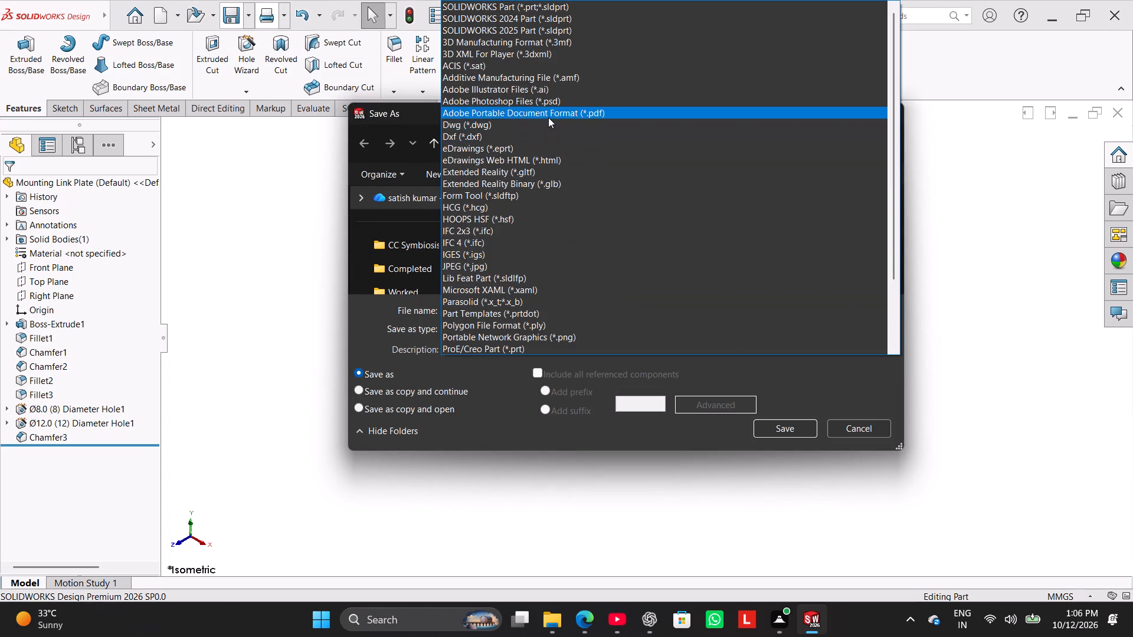
pyautogui.click(548, 117)
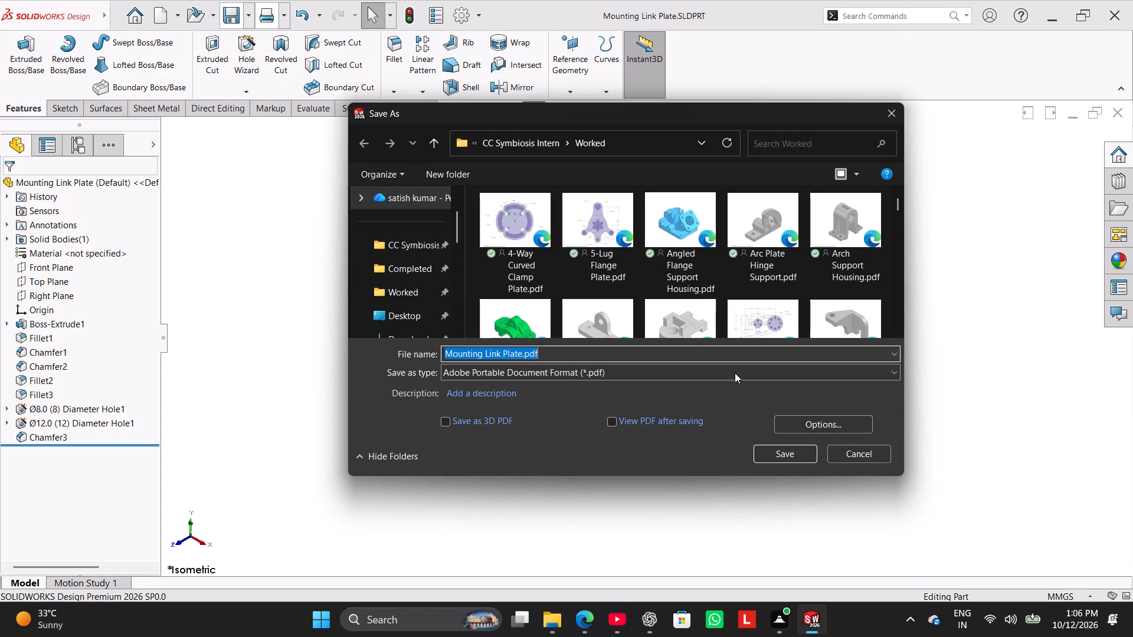
pyautogui.click(769, 452)
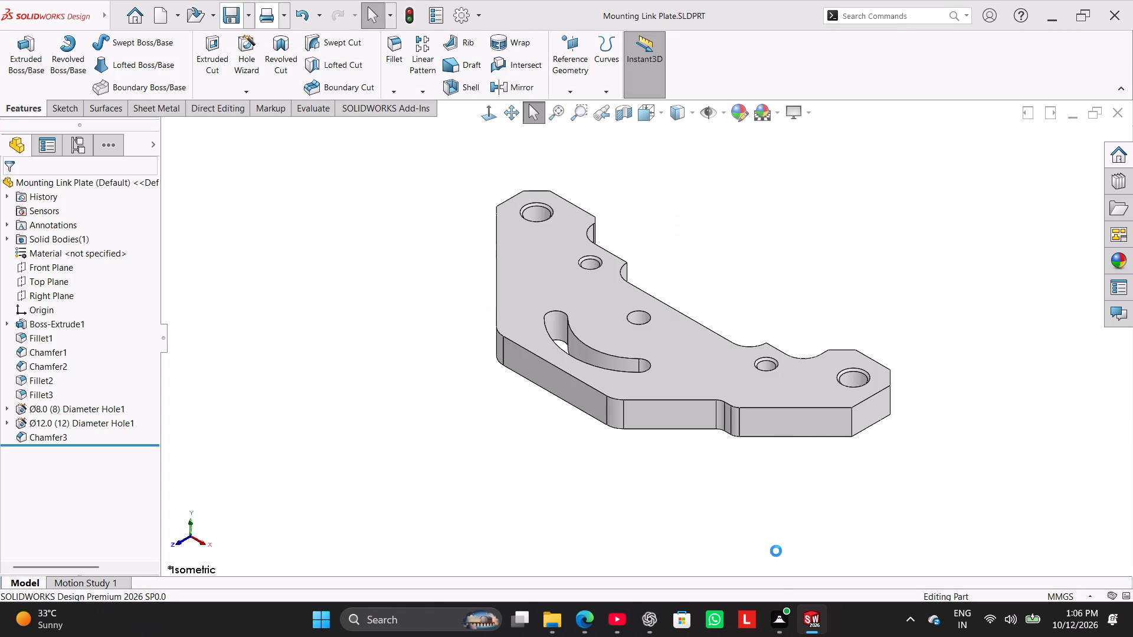